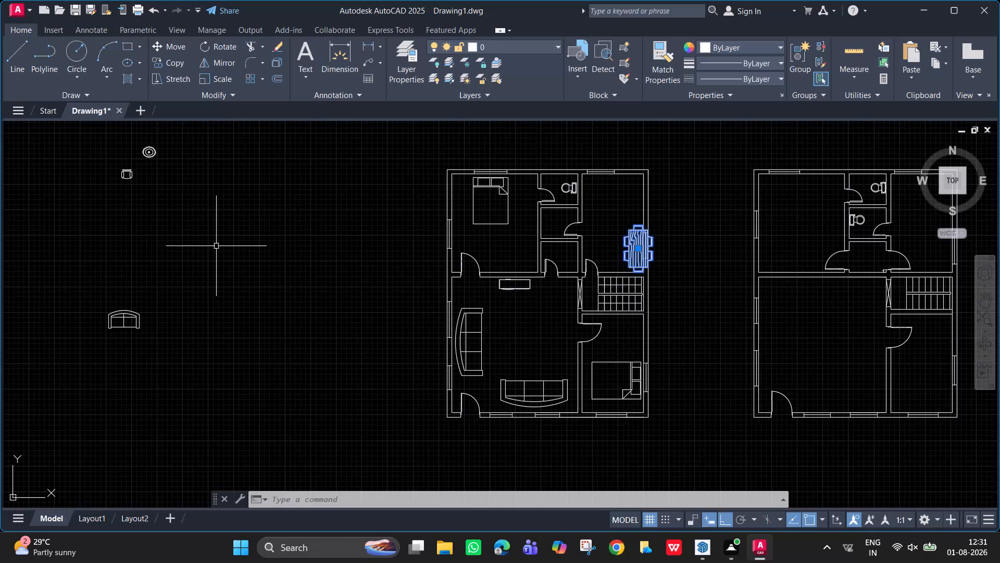
Turn Ortho off and move the dining table set off the east wall so it sits fully inside the upper-right room.
scroll(671, 253, "up", 1)
middle_click_drag(670, 253, 653, 255)
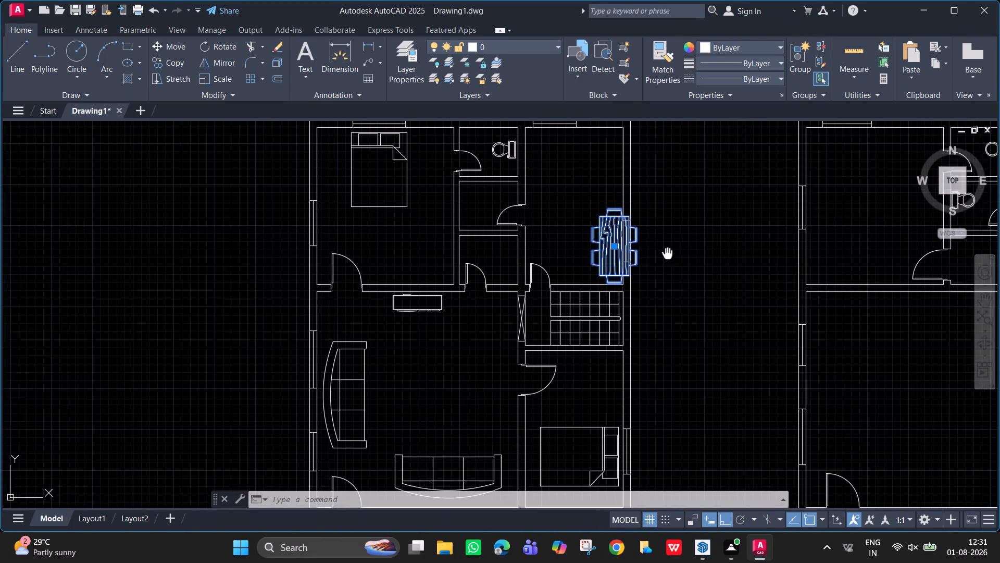
middle_click_drag(653, 255, 631, 253)
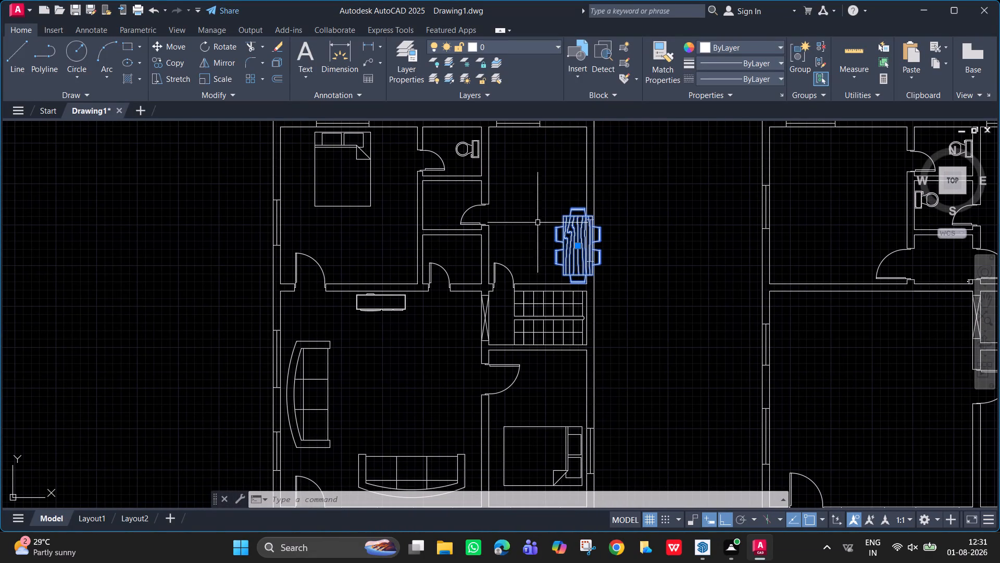
left_click(579, 244)
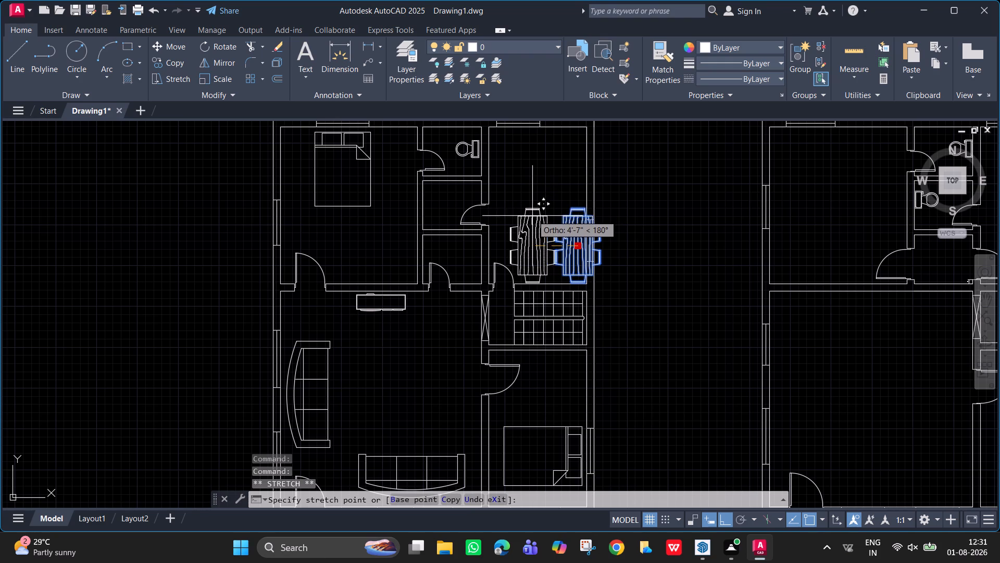
key("F8")
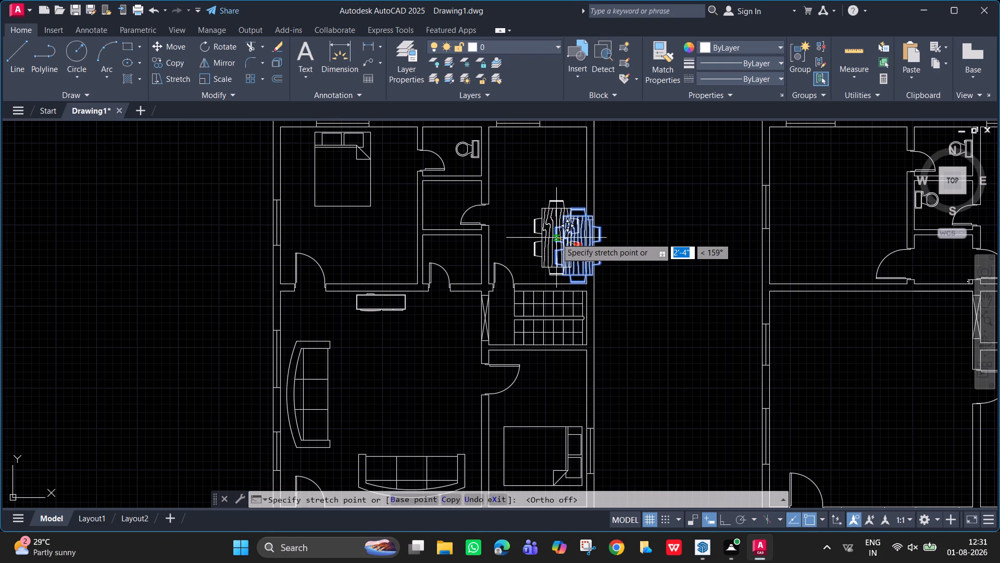
key("Escape")
key("grave")
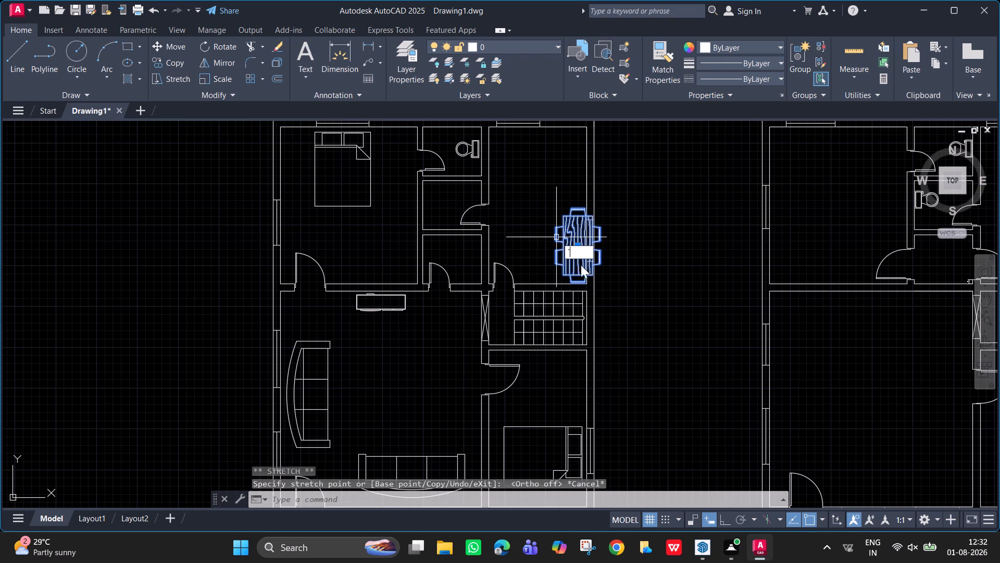
key("Escape")
key("m")
key("Return")
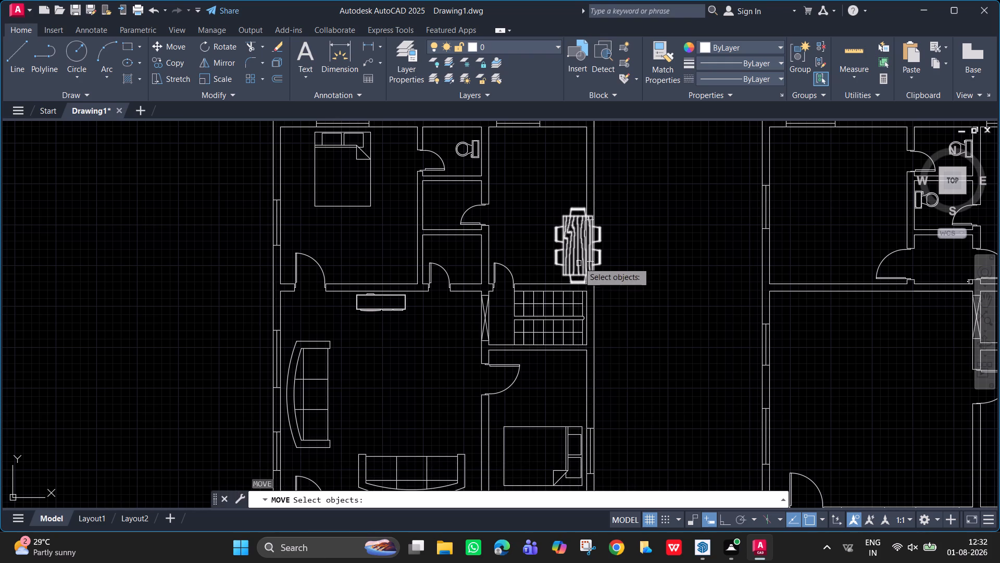
left_click(576, 260)
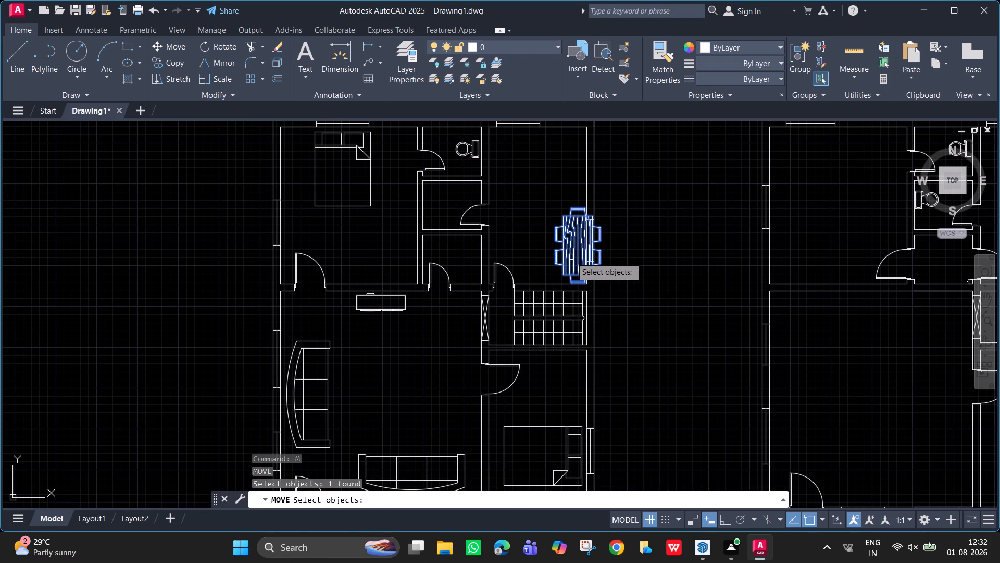
key("space")
left_click(571, 257)
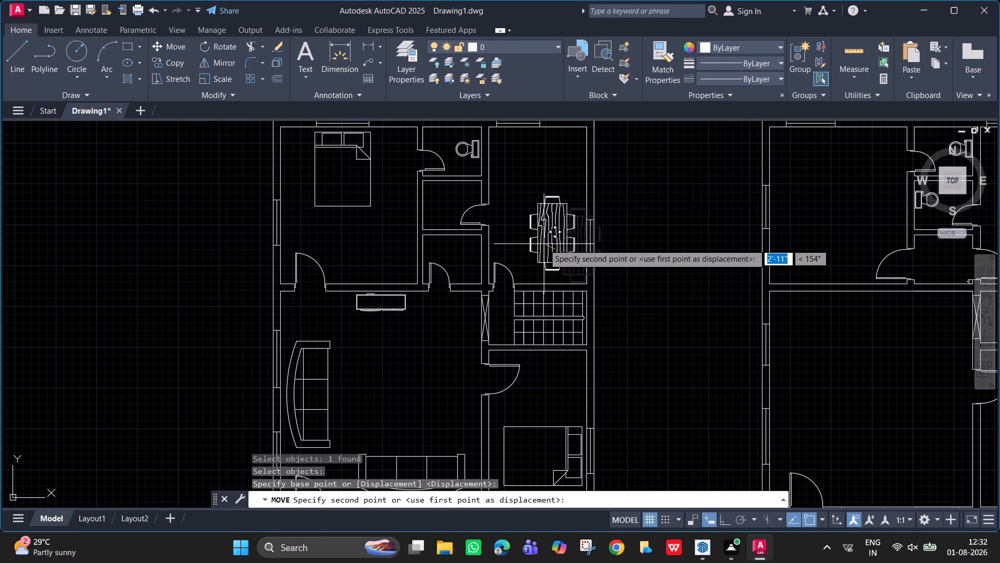
left_click(545, 246)
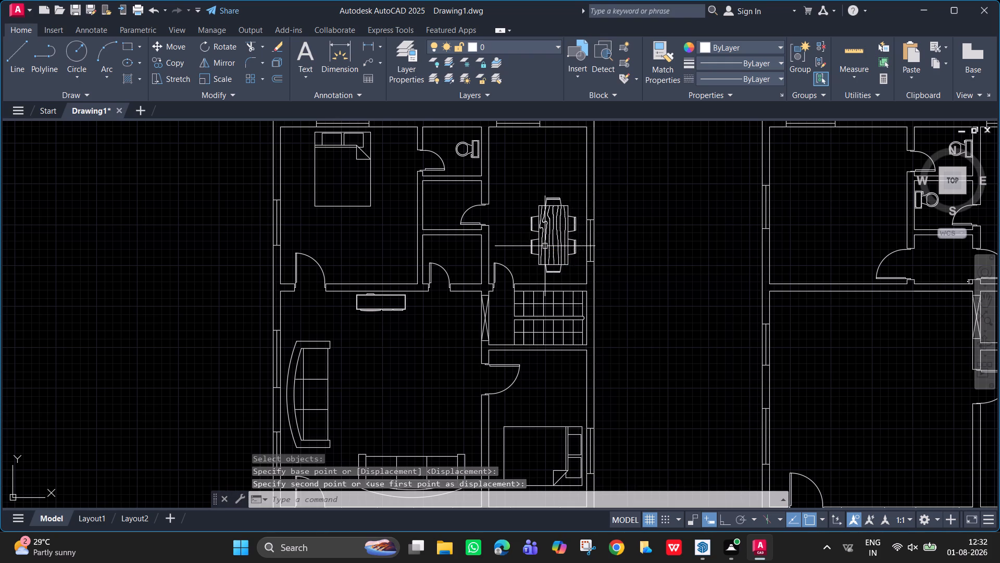
Scale the dining table set down freehand, using the tabletop's upper-left corner as the base point.
left_click(558, 223)
type("sc")
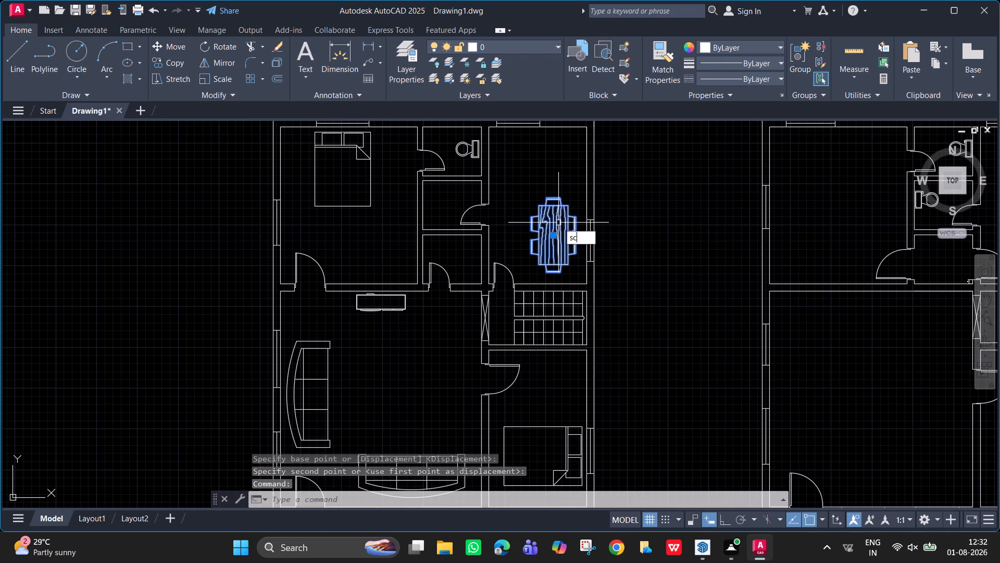
key("Return")
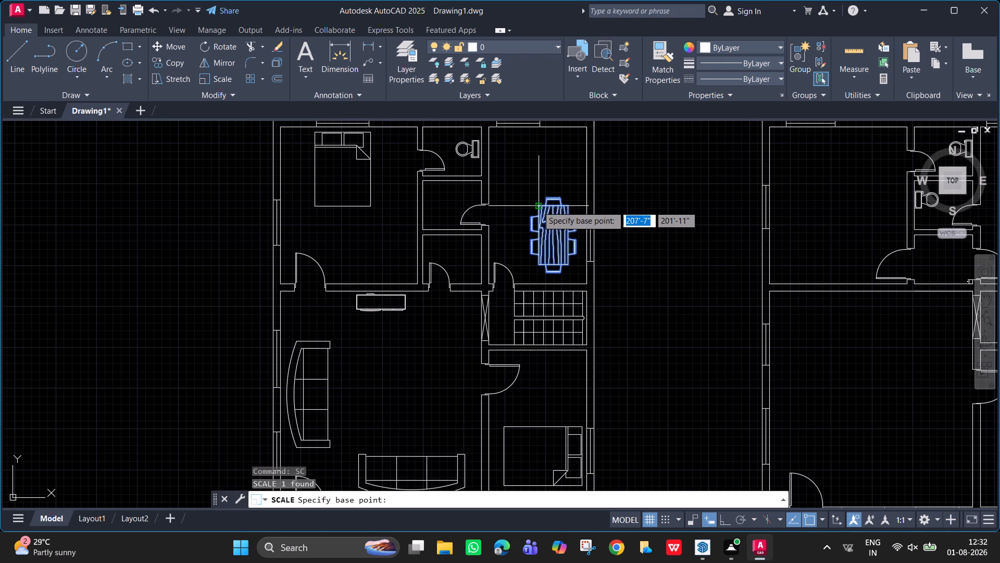
left_click(537, 206)
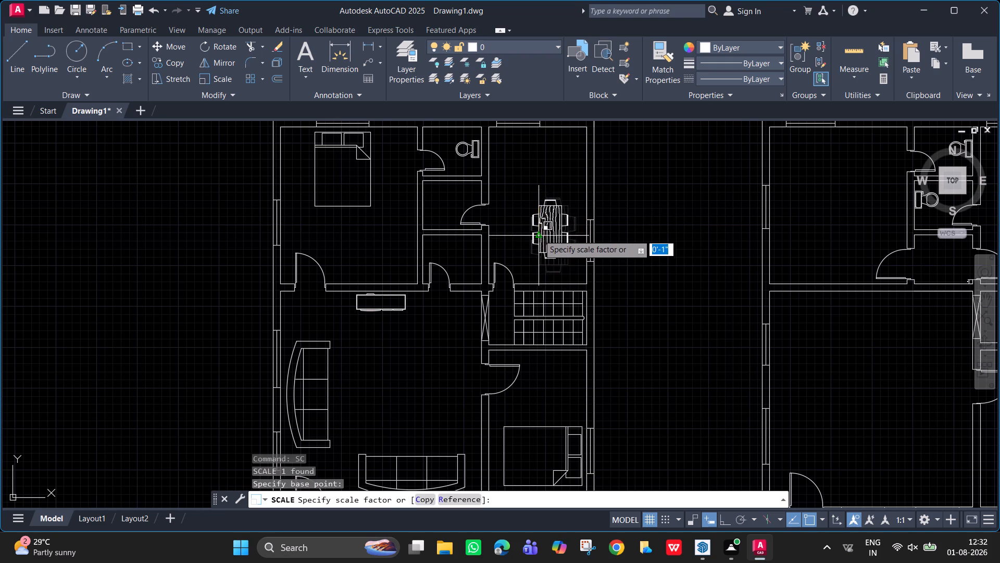
left_click(537, 232)
Move the reduced dining table set slightly down and right, beside the room's east window.
left_click(553, 225)
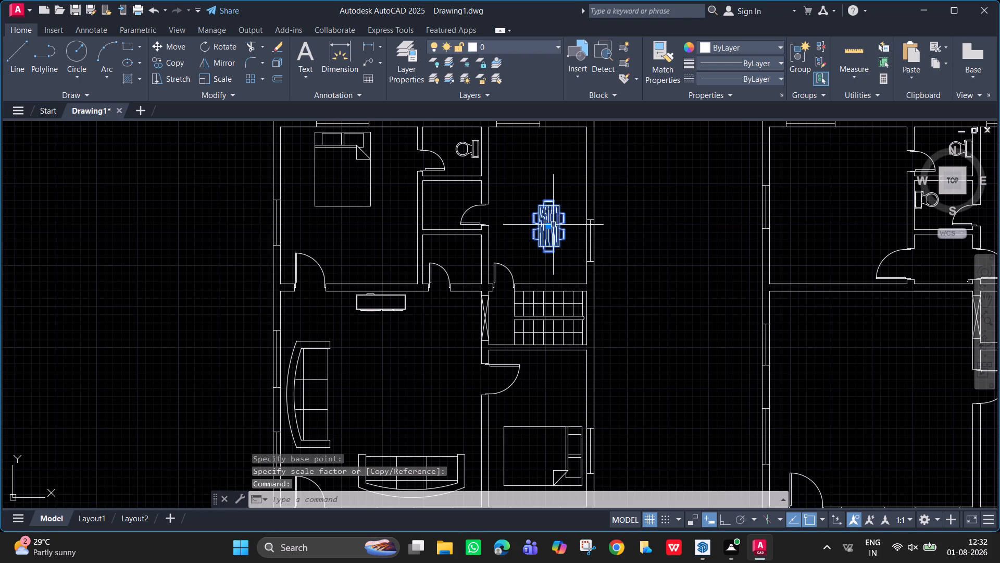
key("m")
key("Return")
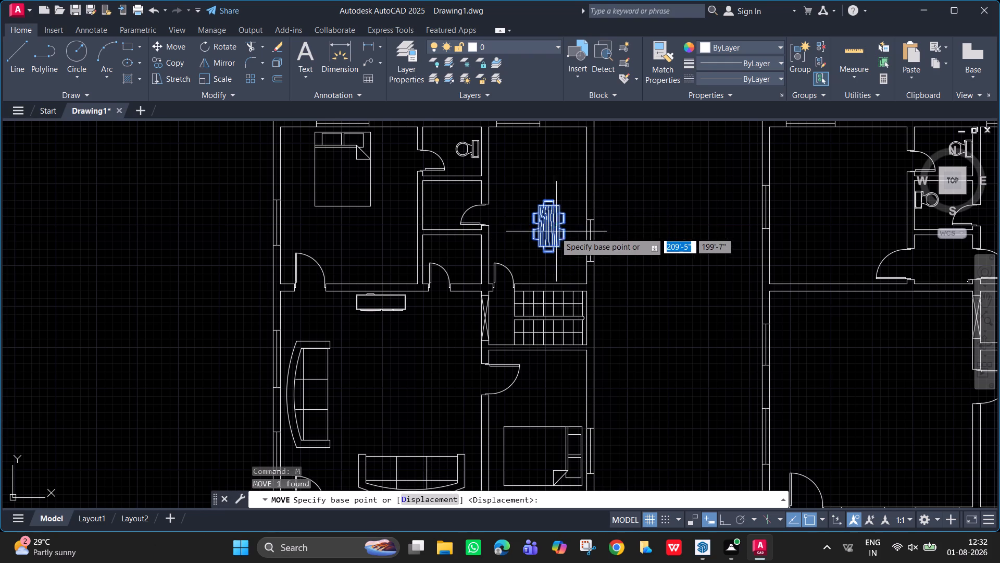
left_click(548, 226)
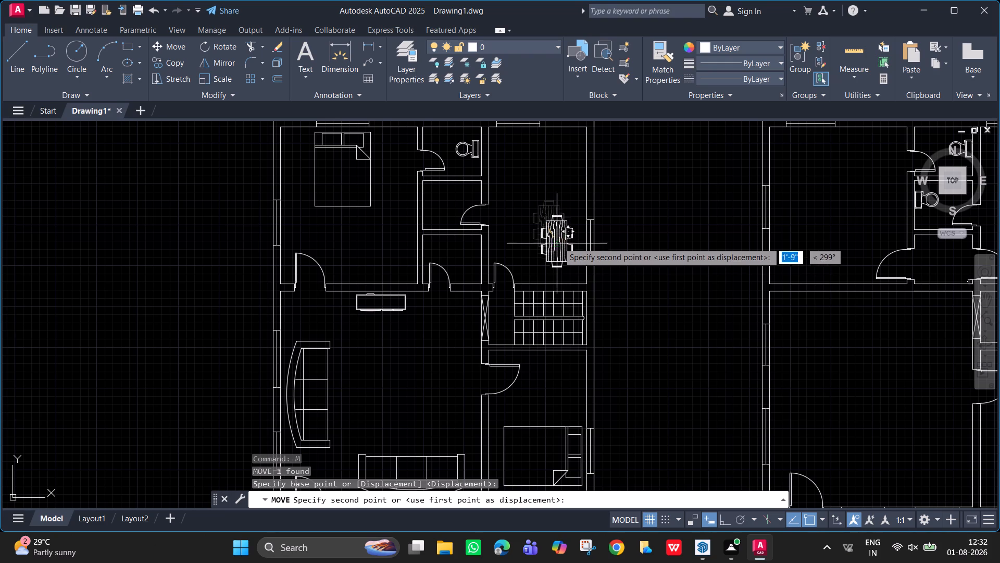
left_click(557, 241)
key("Escape")
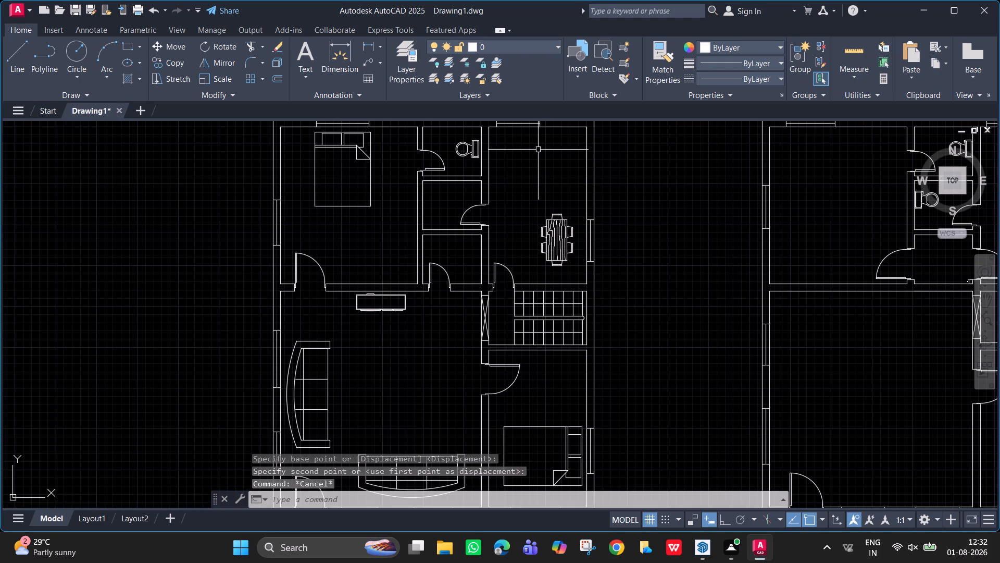
Examine the furnished floor plan, especially the dining room and the rooms around it.
middle_click_drag(525, 173, 531, 217)
scroll(524, 212, "up", 1)
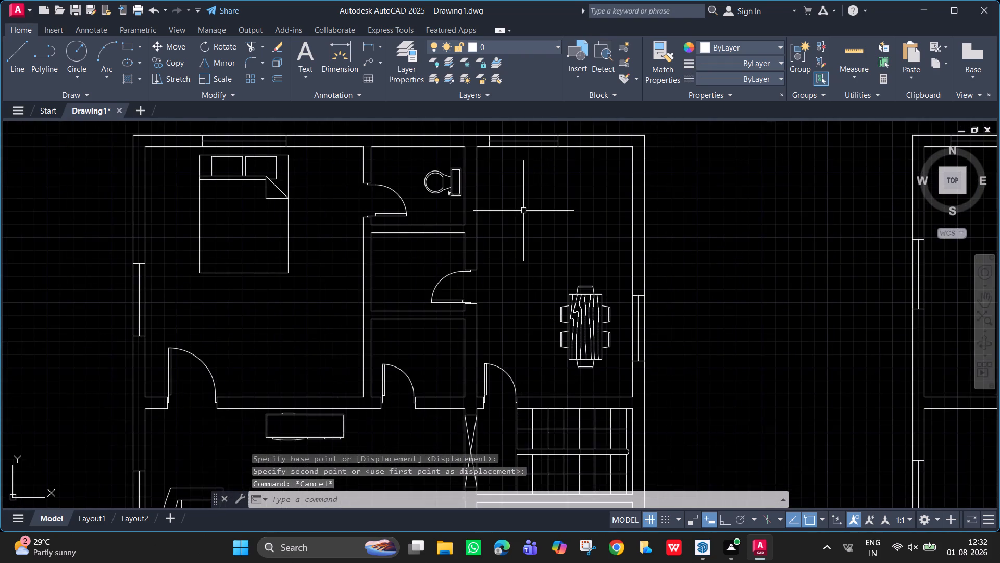
middle_click_drag(523, 212, 521, 227)
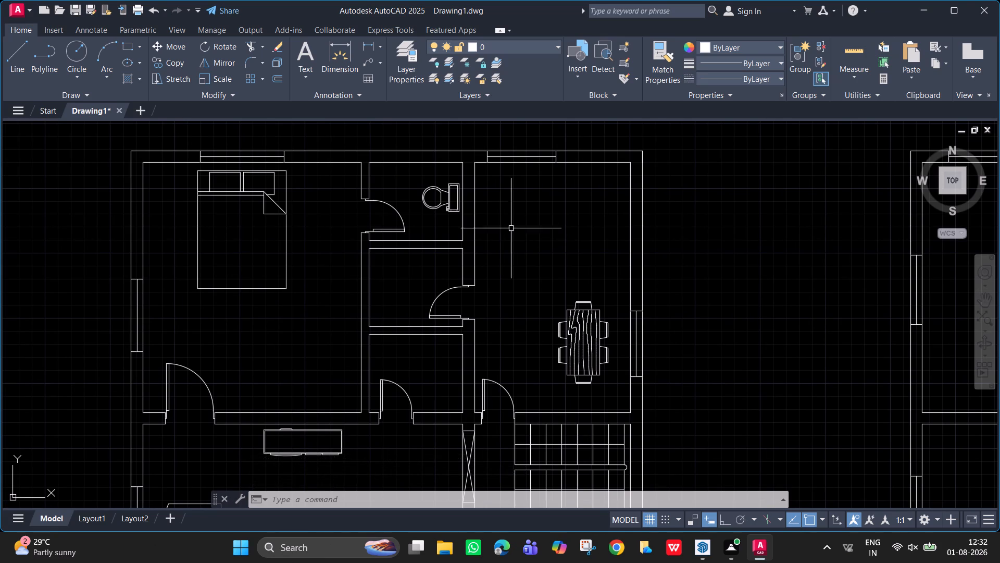
scroll(515, 244, "down", 1)
middle_click_drag(502, 237, 493, 230)
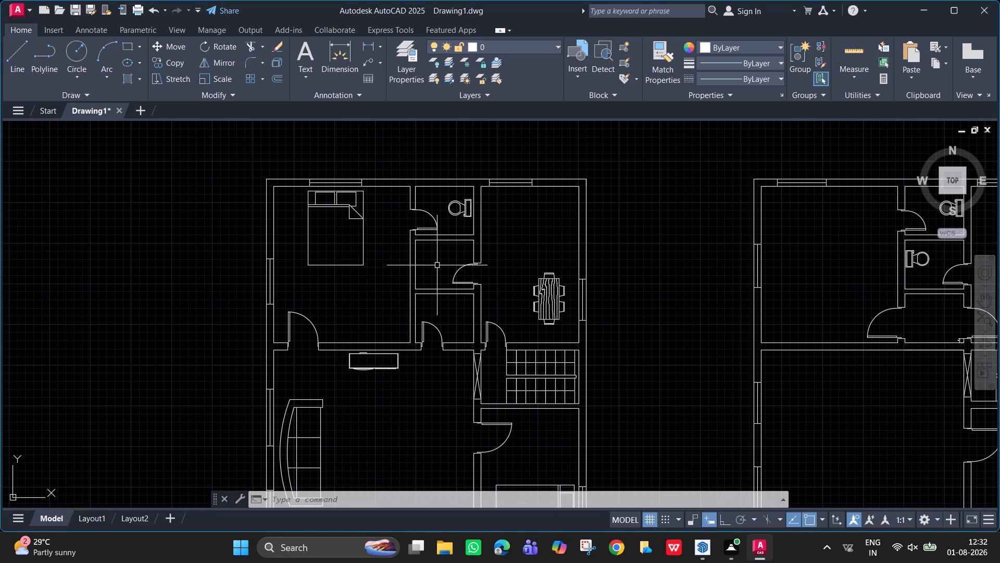
middle_click_drag(556, 301, 504, 195)
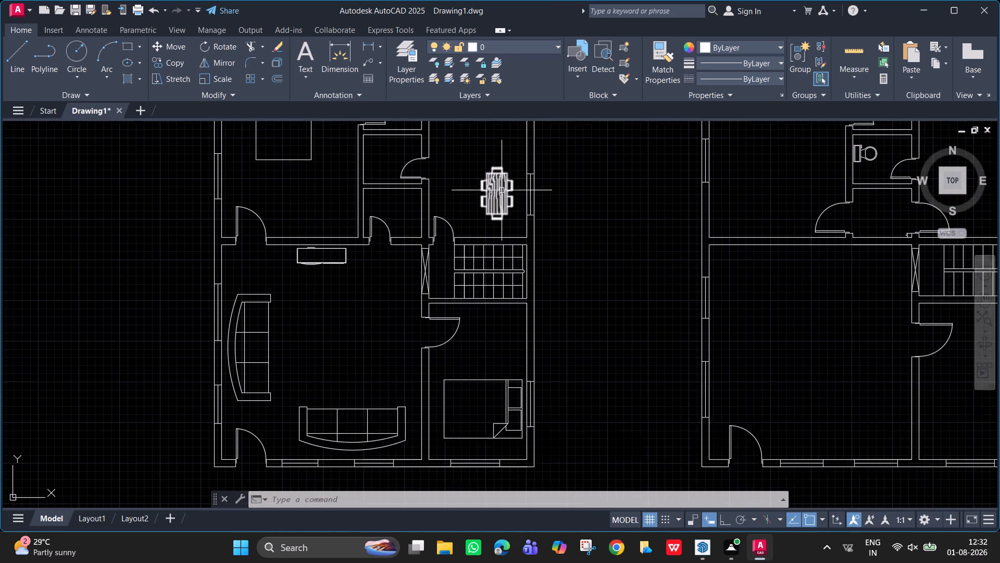
scroll(512, 218, "down", 1)
middle_click_drag(514, 220, 551, 307)
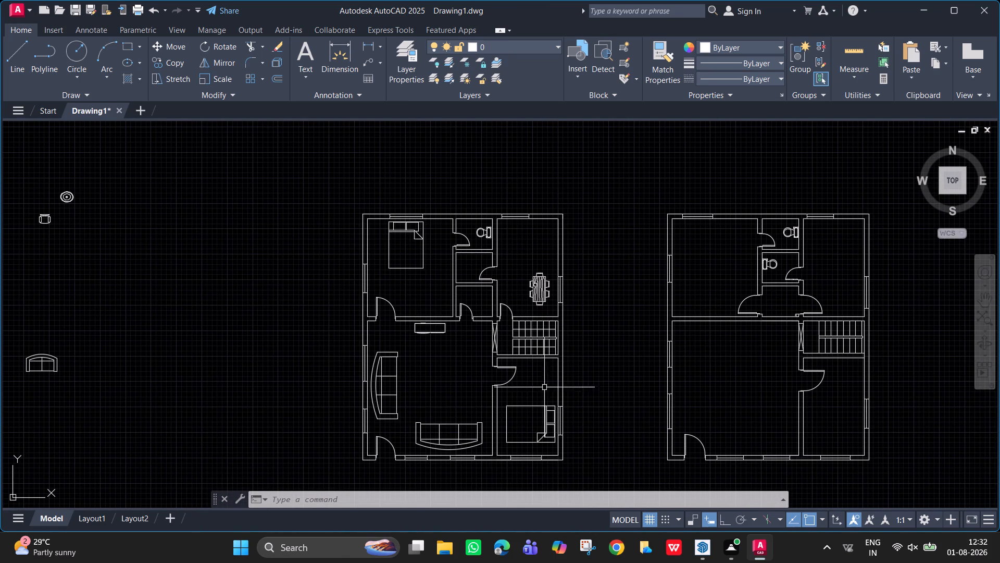
scroll(510, 271, "up", 2)
middle_click_drag(510, 270, 516, 291)
scroll(509, 236, "down", 1)
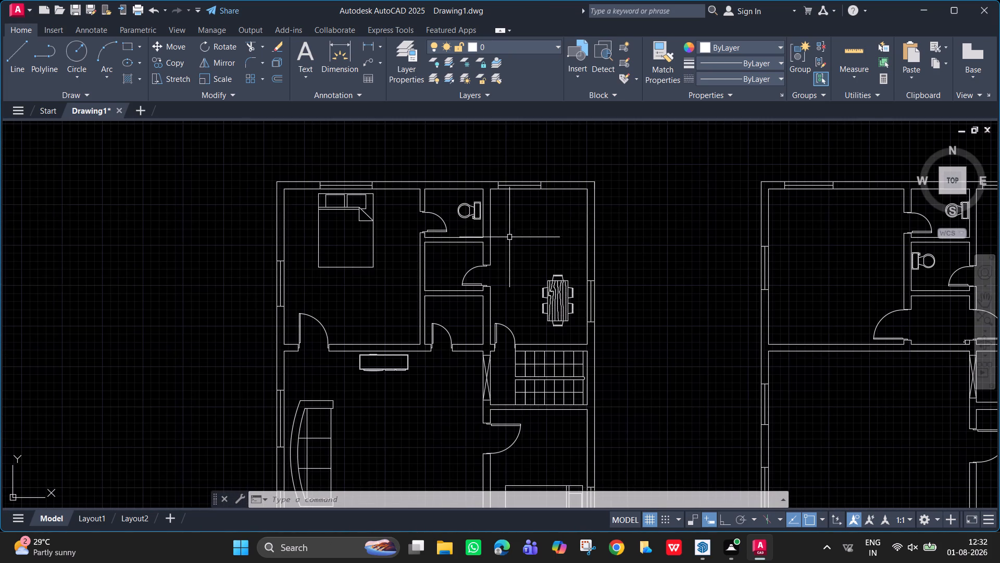
Draw a counter line from wall to wall across the dining room, a short distance below its top window.
middle_click_drag(507, 230, 498, 242)
key("l")
key("Return")
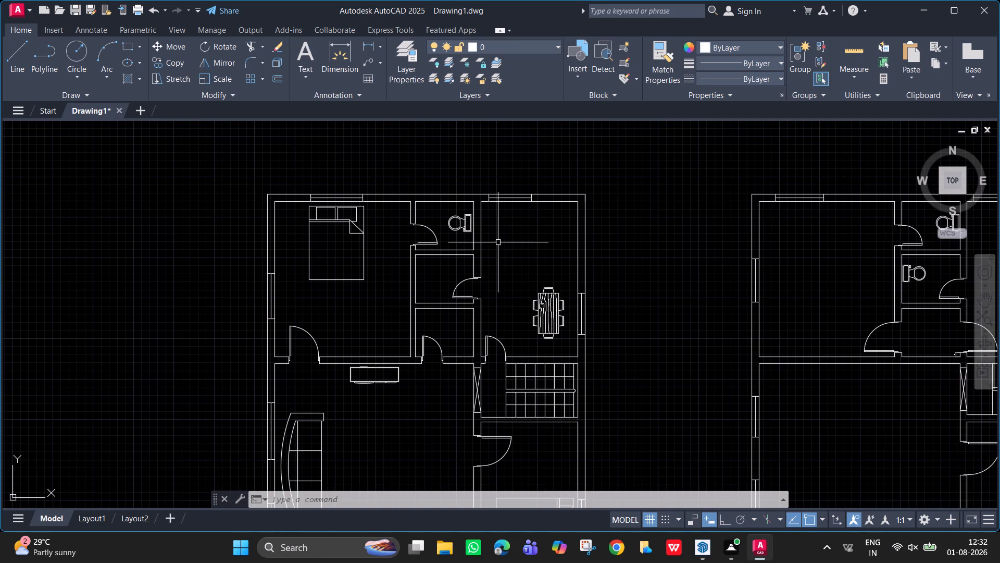
left_click(481, 227)
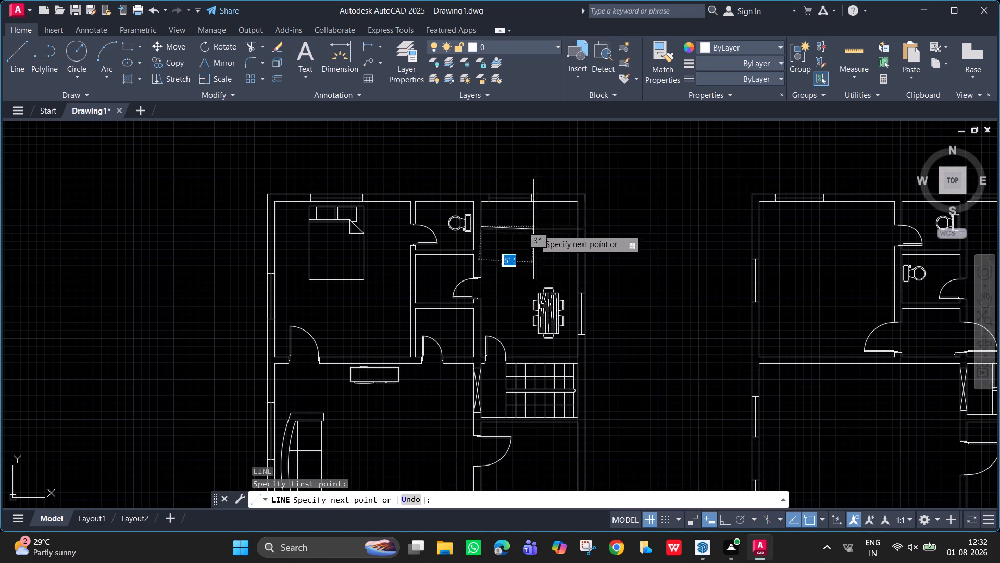
left_click(579, 225)
key("space")
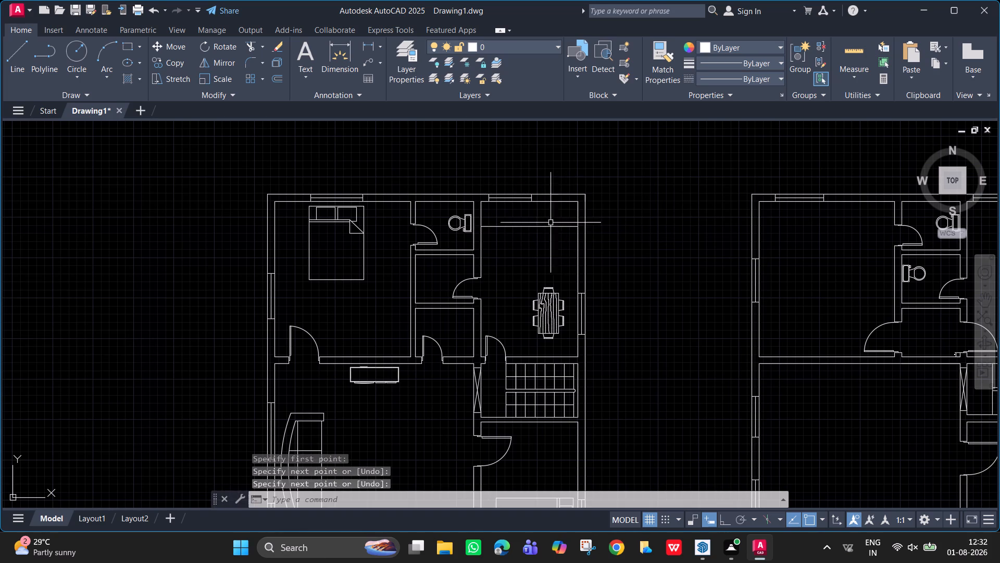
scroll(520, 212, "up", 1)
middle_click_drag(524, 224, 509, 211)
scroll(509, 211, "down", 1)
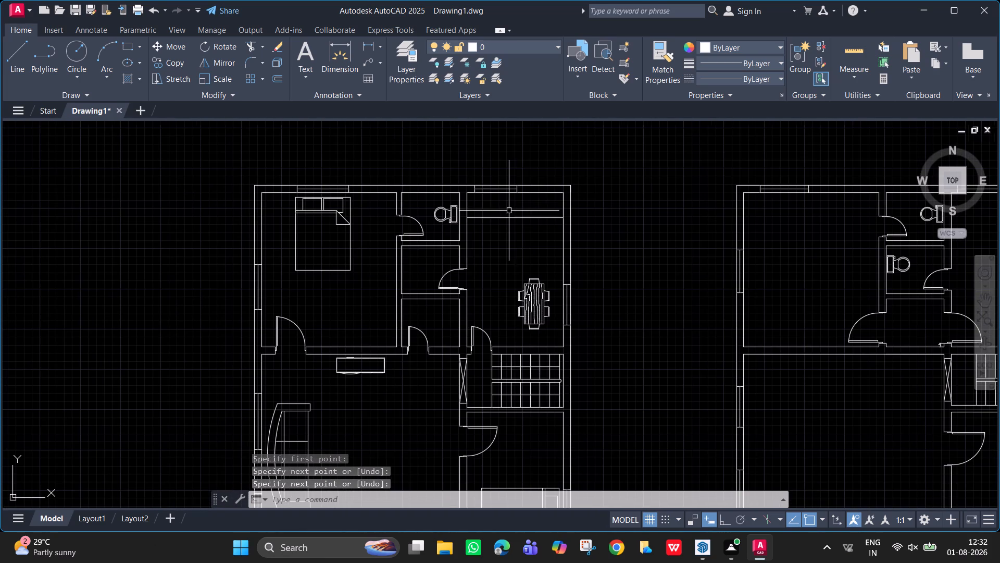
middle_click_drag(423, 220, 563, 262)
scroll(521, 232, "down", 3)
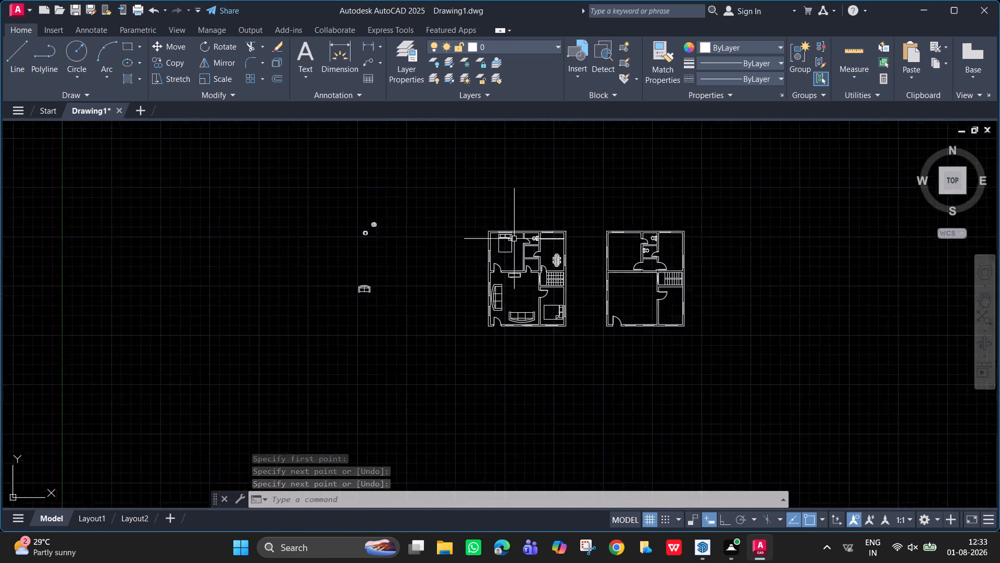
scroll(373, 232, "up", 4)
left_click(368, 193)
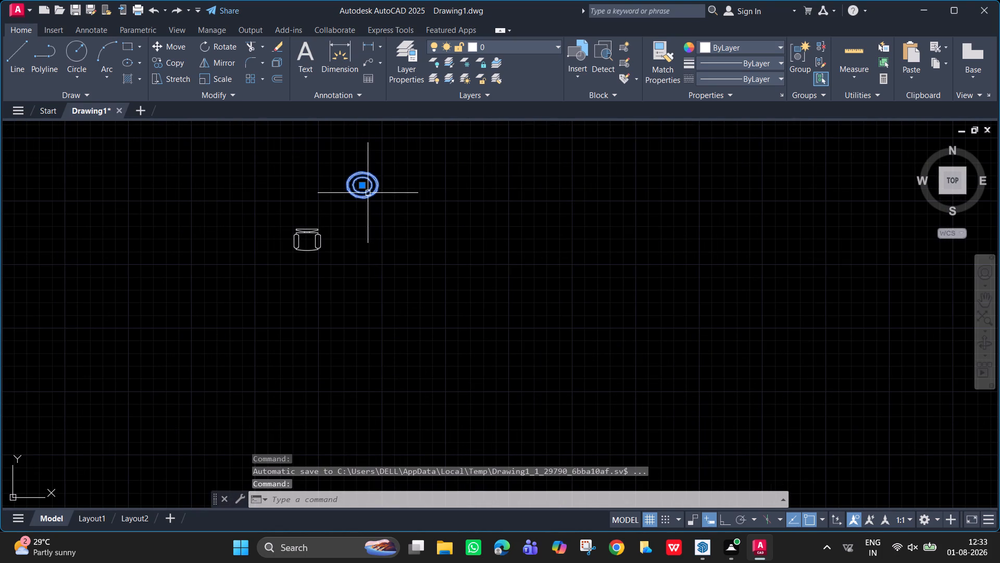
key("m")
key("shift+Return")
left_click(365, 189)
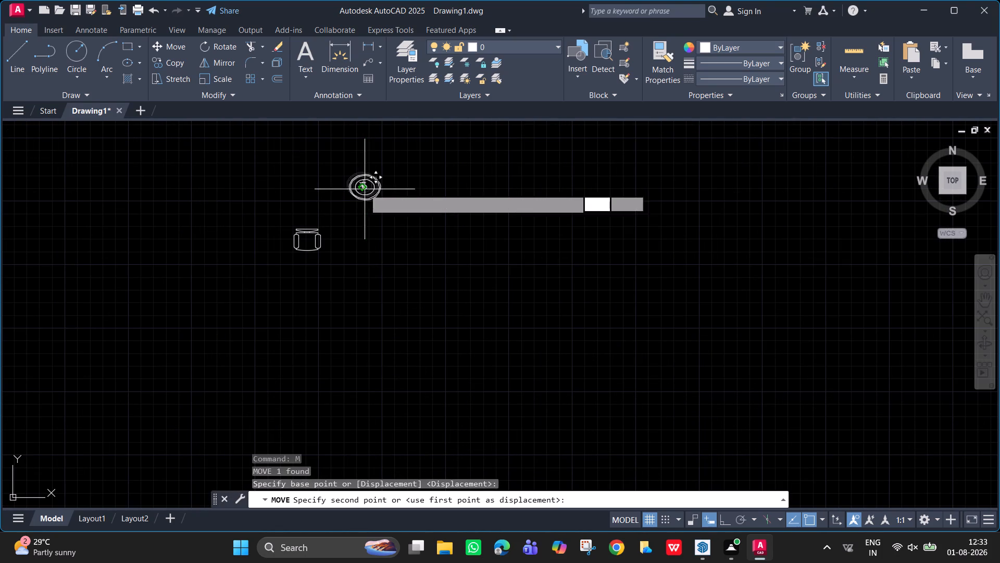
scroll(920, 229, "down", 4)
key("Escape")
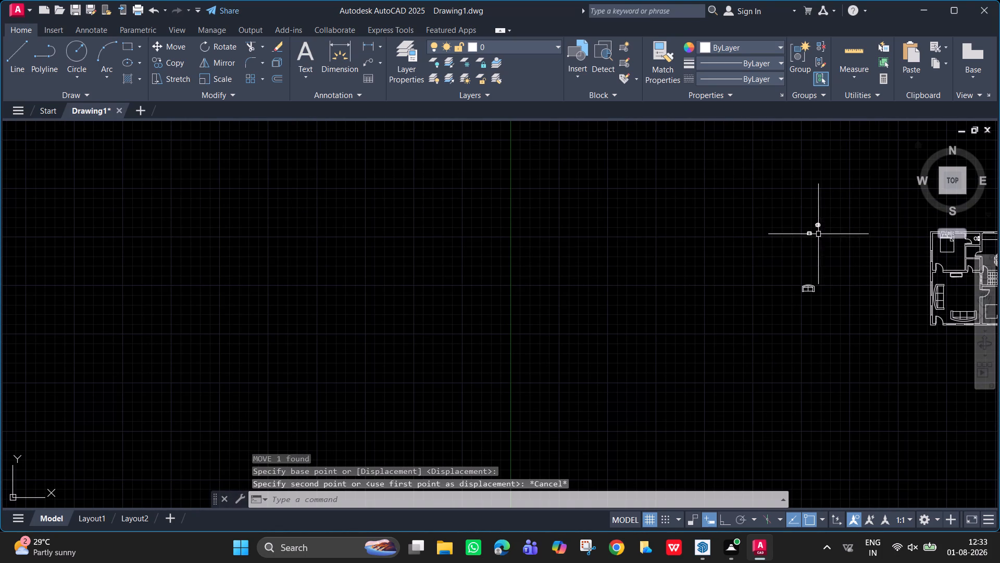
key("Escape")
Move the oval sink block from the spare blocks onto the west end of the dining room counter, below the top window.
scroll(820, 249, "up", 3)
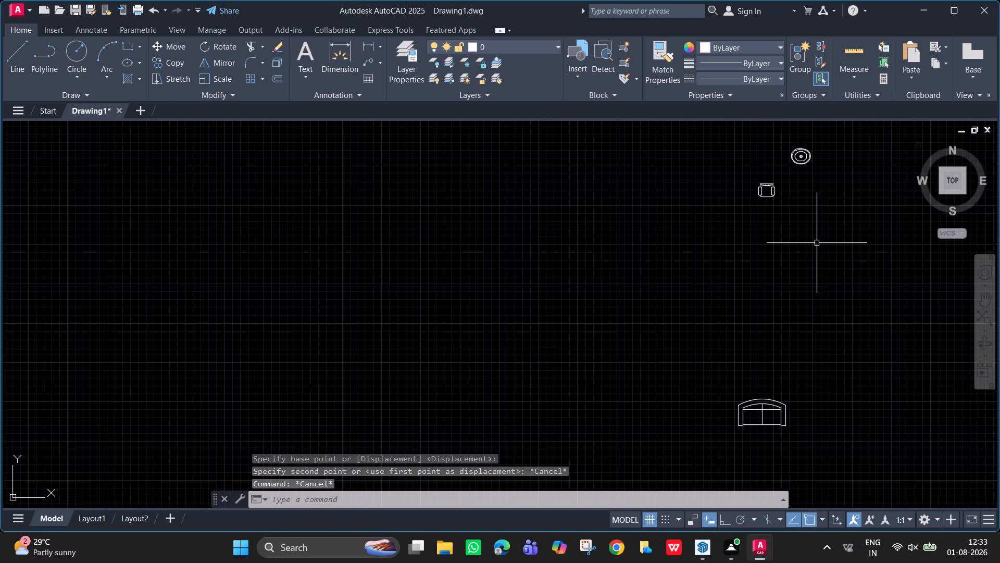
middle_click_drag(817, 243, 646, 344)
scroll(642, 286, "up", 1)
left_click_drag(636, 273, 592, 219)
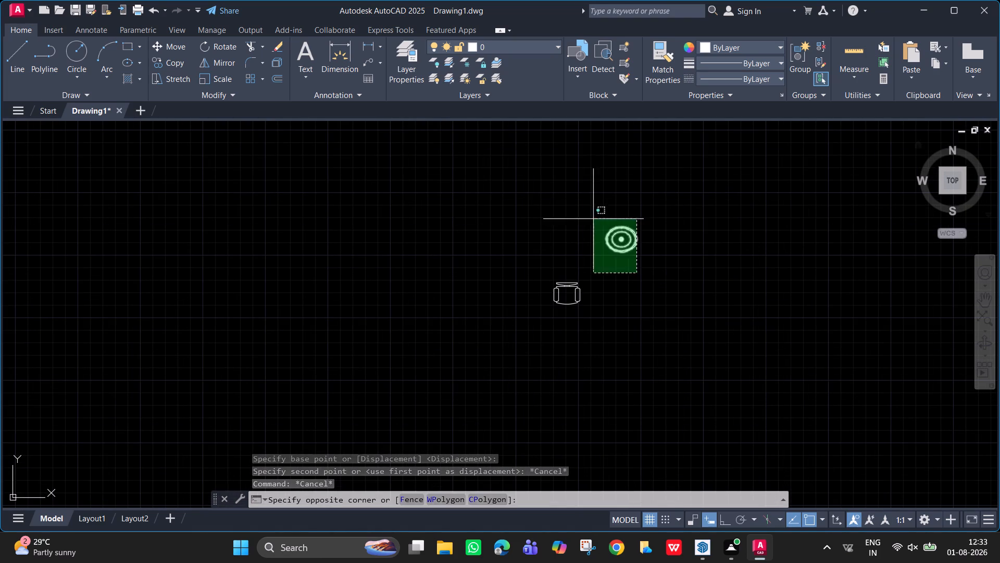
left_click_drag(592, 219, 579, 201)
key("m")
key("Return")
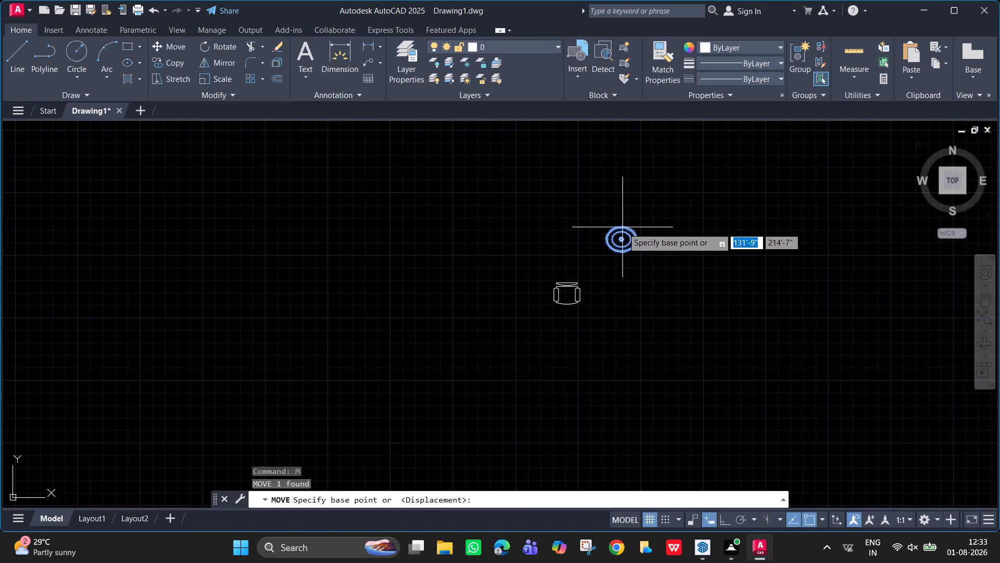
left_click(620, 240)
scroll(771, 284, "down", 2)
middle_click_drag(727, 287, 336, 296)
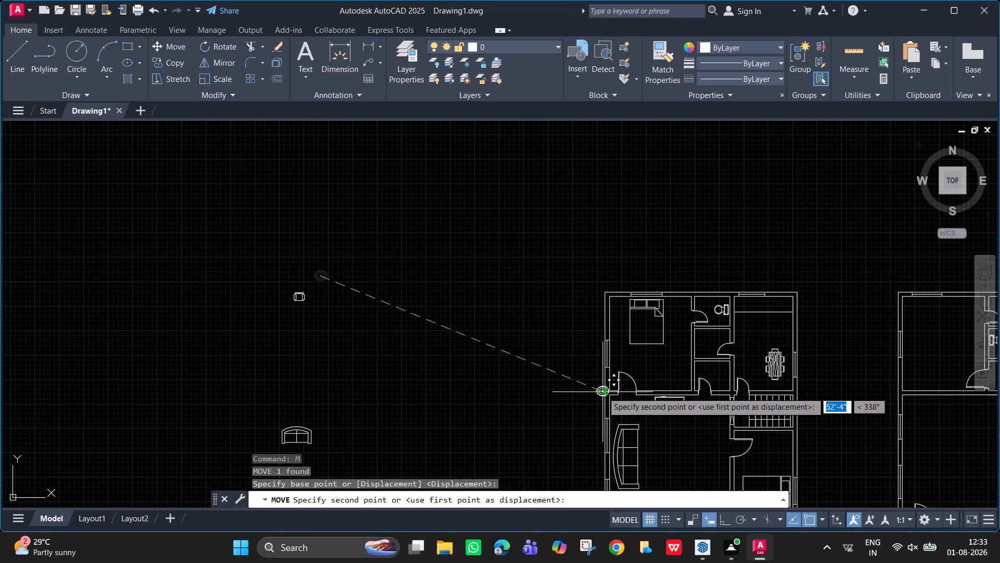
scroll(742, 304, "up", 3)
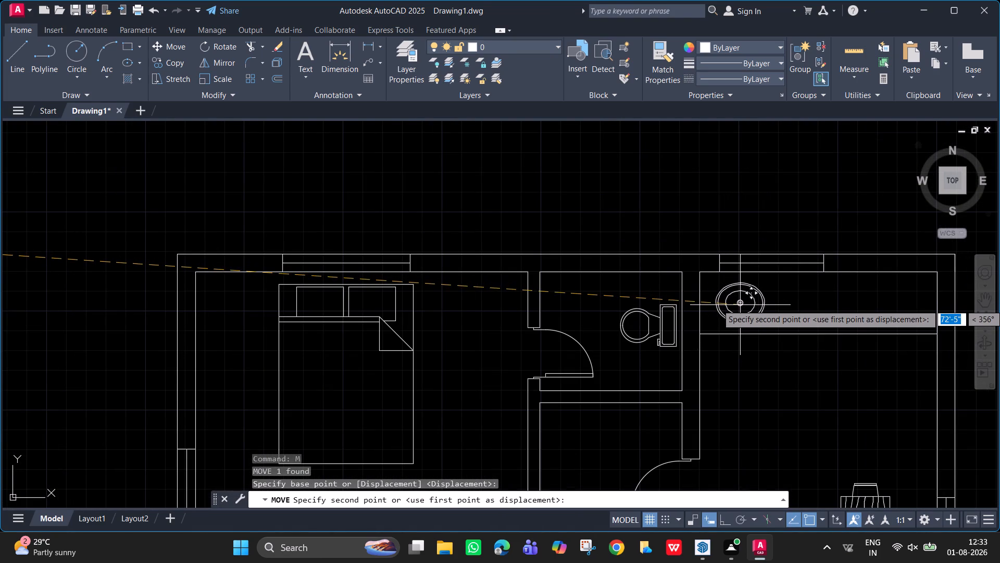
left_click(736, 301)
Draw a vertical line across the counter just east of the sink, from the top wall to the counter's front line.
middle_click_drag(790, 301, 729, 283)
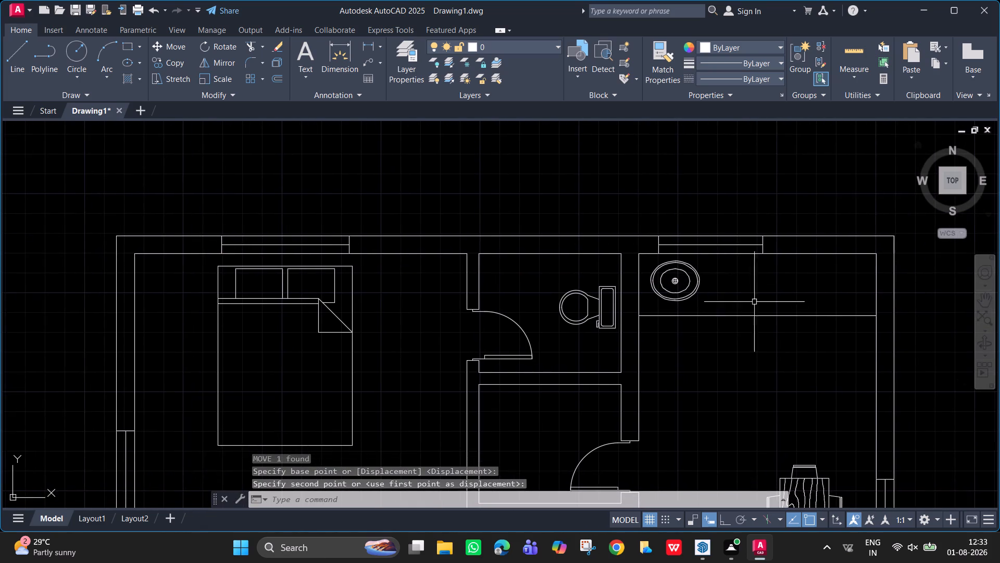
middle_click_drag(782, 304, 739, 281)
key("l")
key("Return")
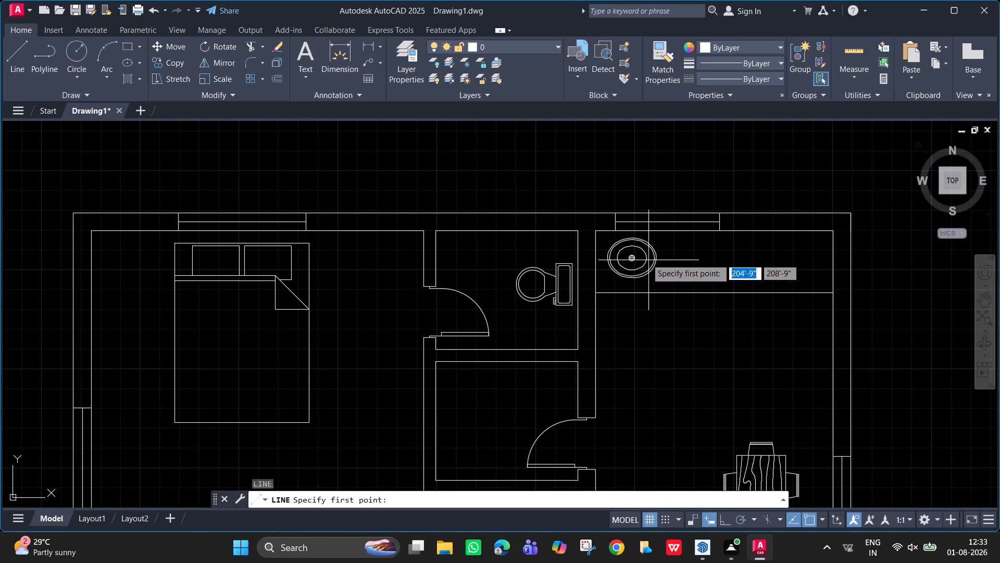
left_click(670, 232)
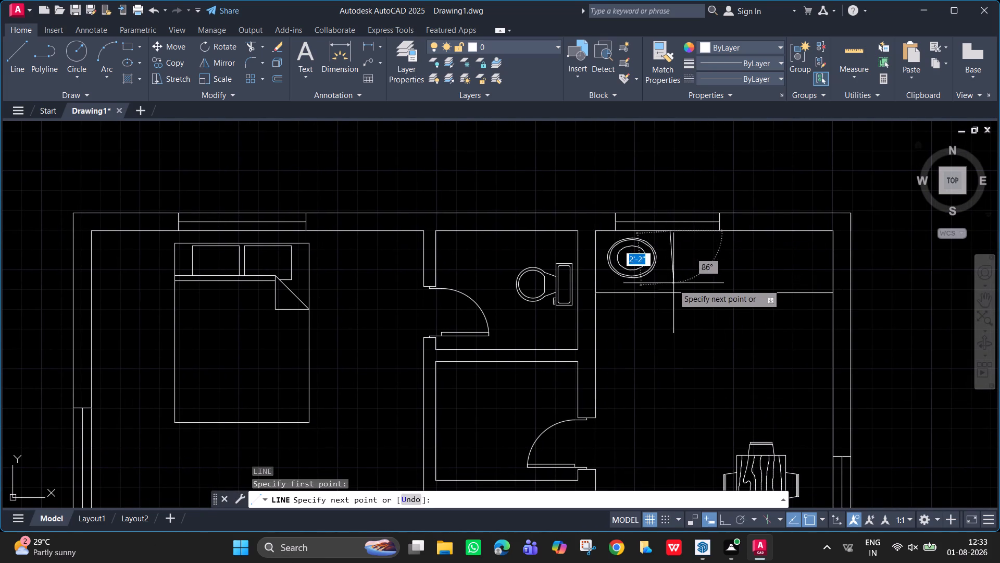
left_click(670, 293)
key("space")
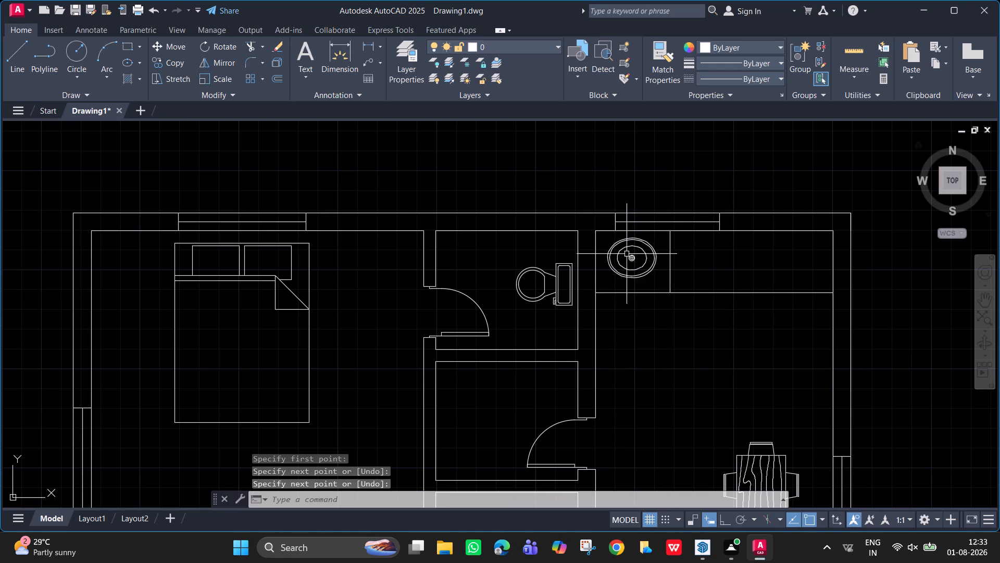
Move the oval sink slightly down so it sits nearer the middle of its counter section.
left_click(635, 260)
key("m")
key("Return")
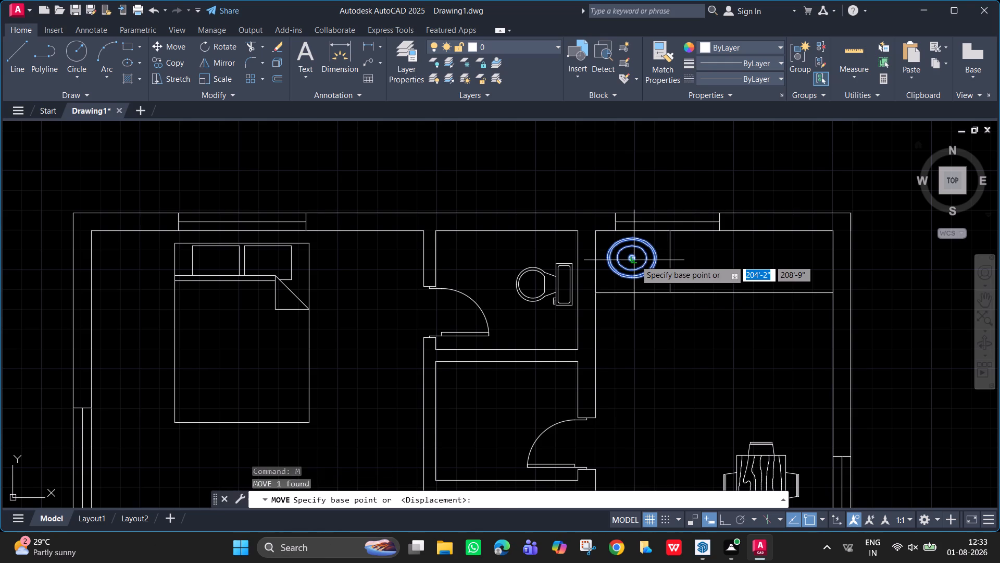
left_click(635, 260)
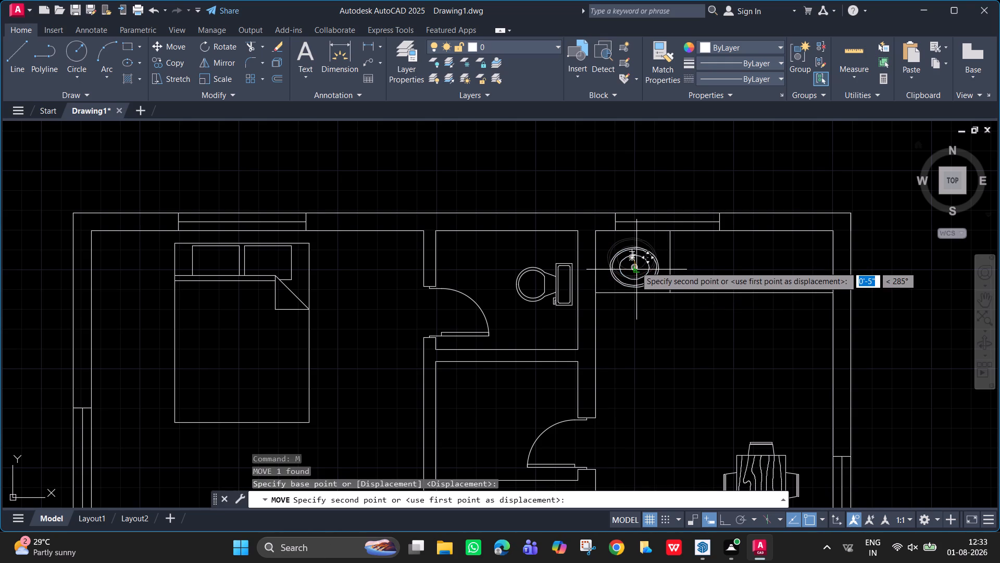
left_click(635, 264)
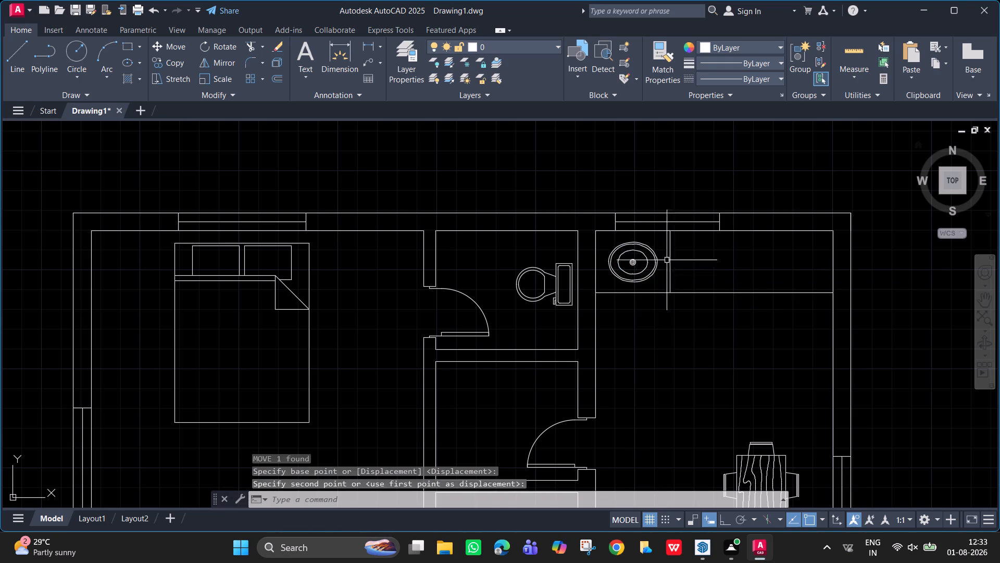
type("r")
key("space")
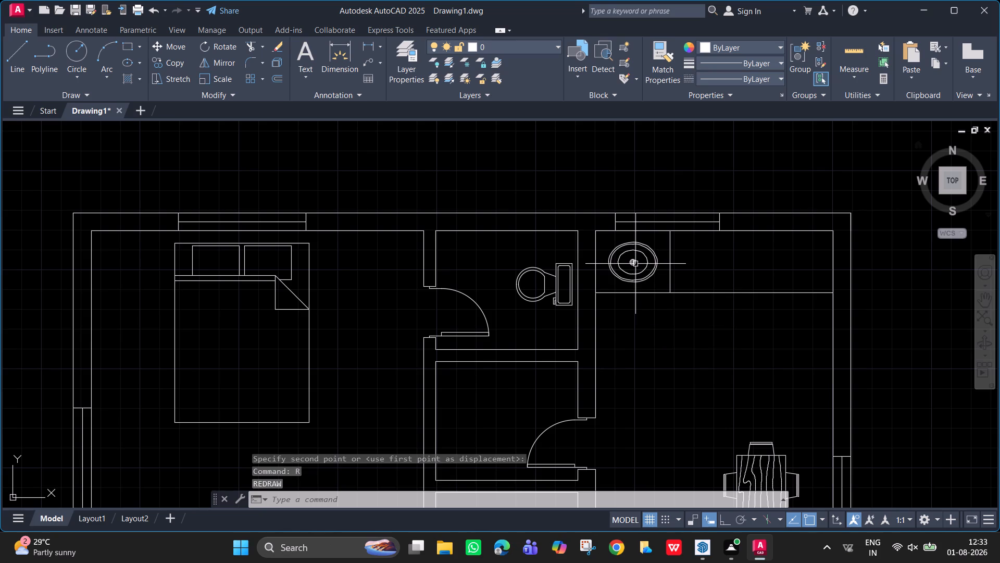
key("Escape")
Draw a rectangle about 2'-6" by 2'-2" around the oval sink, inside its counter section.
type("rec")
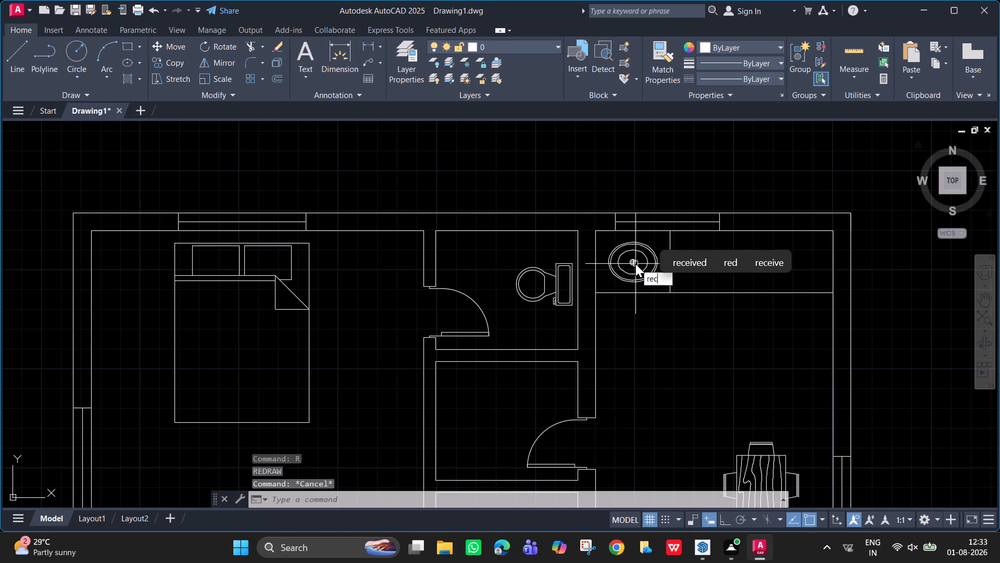
key("Return")
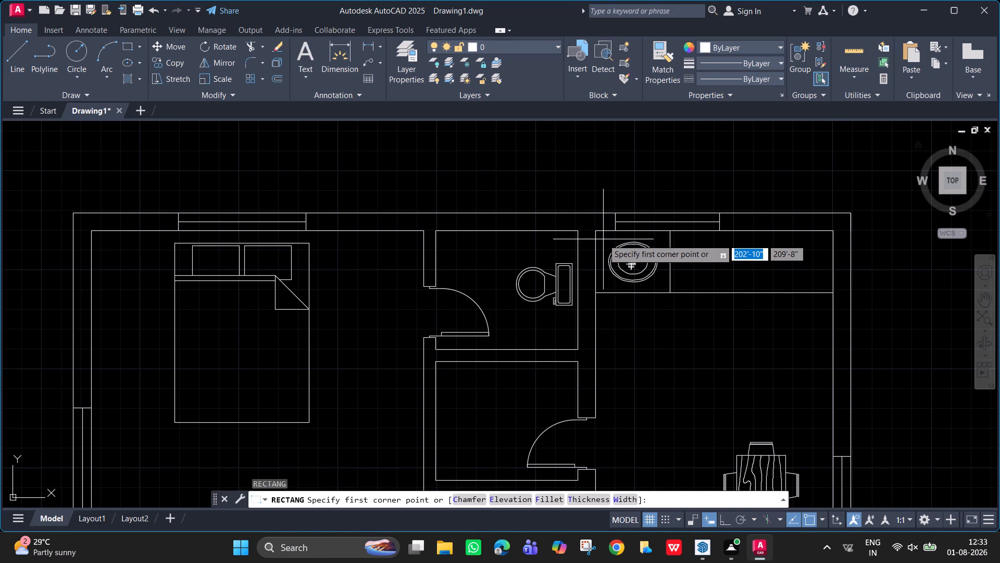
left_click(603, 238)
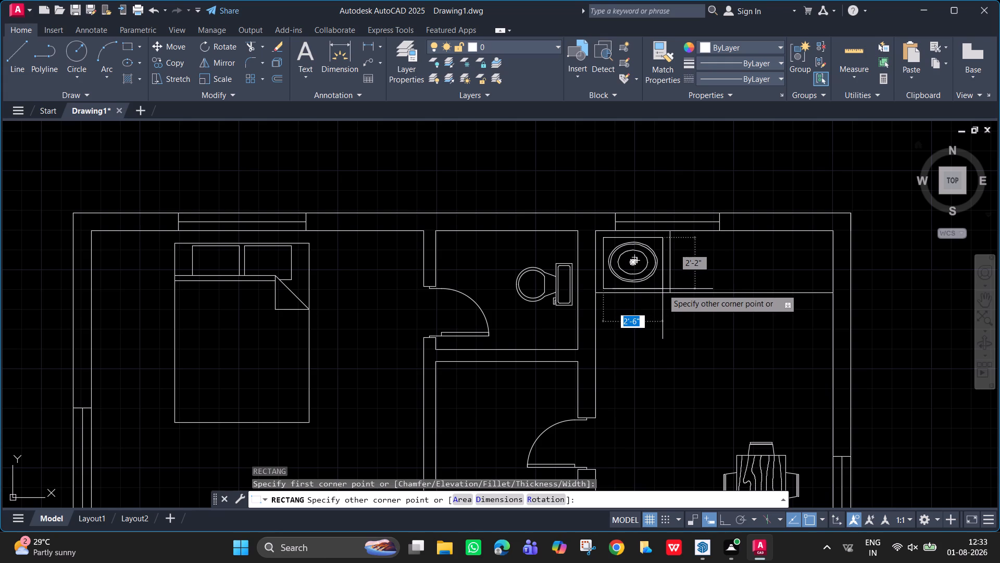
left_click(662, 289)
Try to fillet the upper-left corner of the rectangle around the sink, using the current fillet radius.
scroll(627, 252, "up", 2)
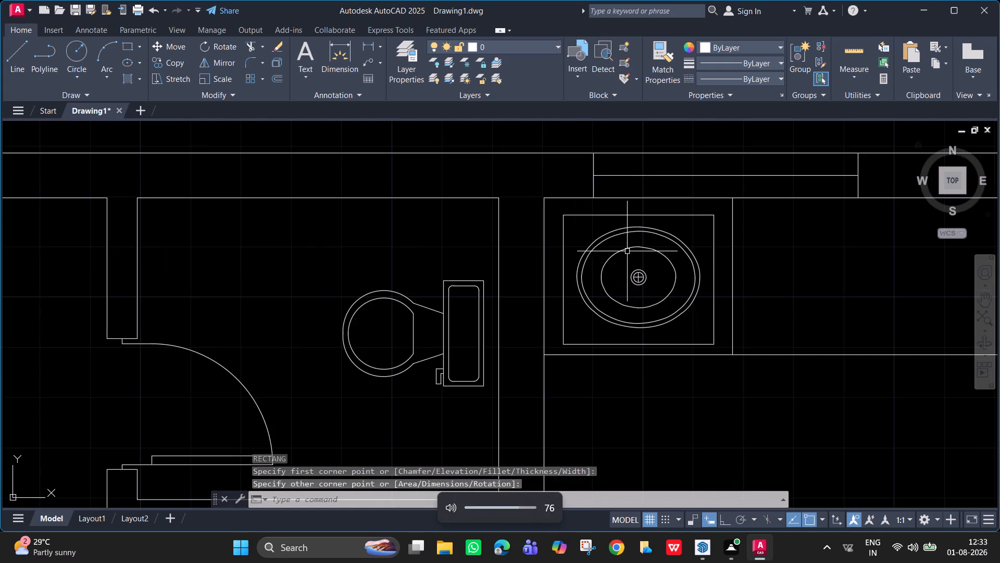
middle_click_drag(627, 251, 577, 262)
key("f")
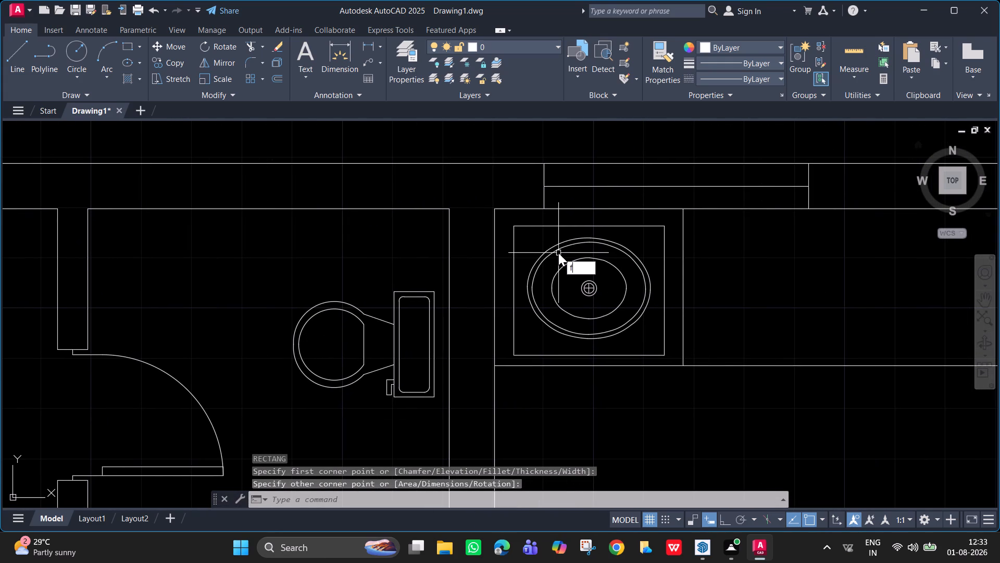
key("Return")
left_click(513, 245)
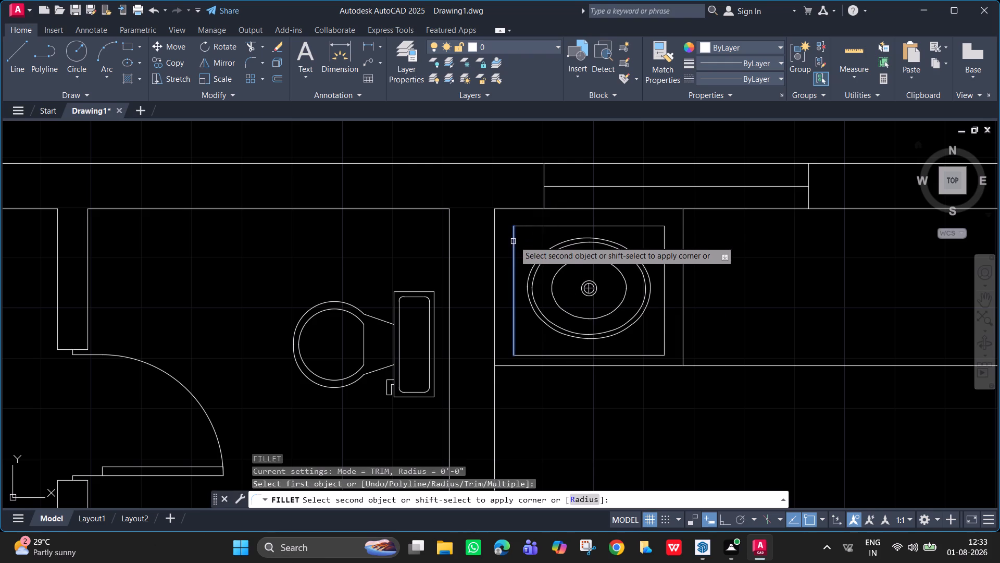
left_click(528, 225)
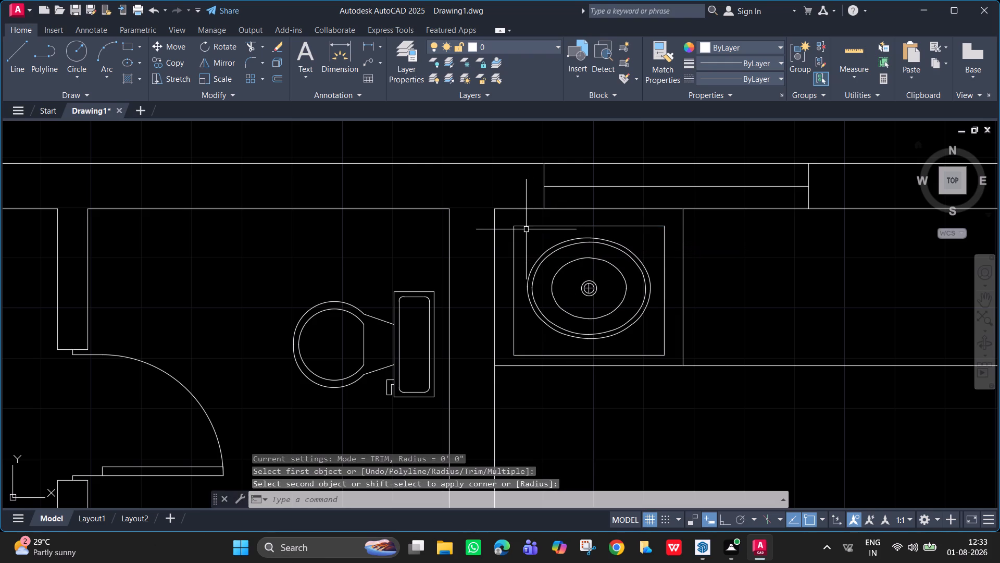
Explode the rectangle around the sink into separate lines.
left_click(526, 229)
left_click(519, 224)
key("x")
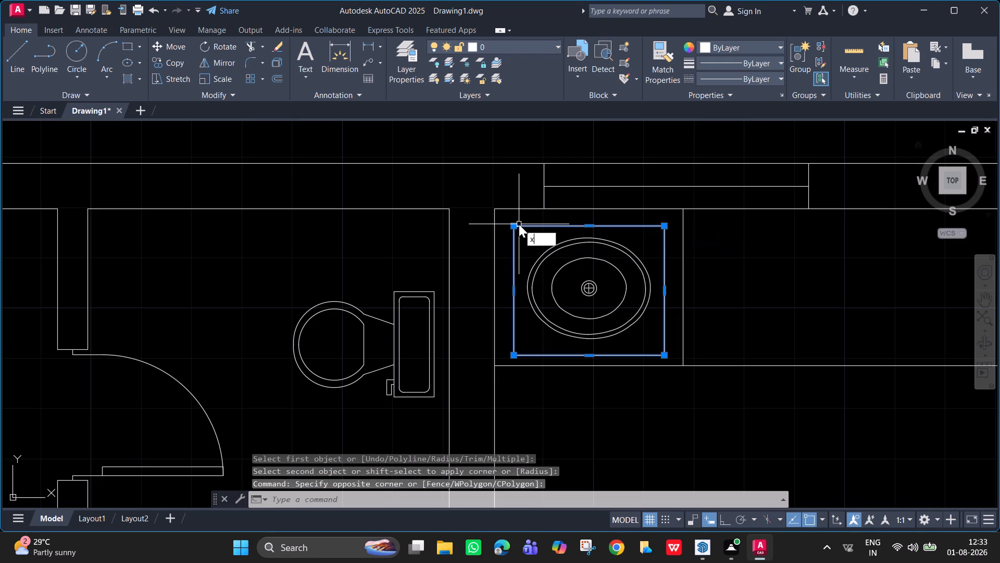
key("Return")
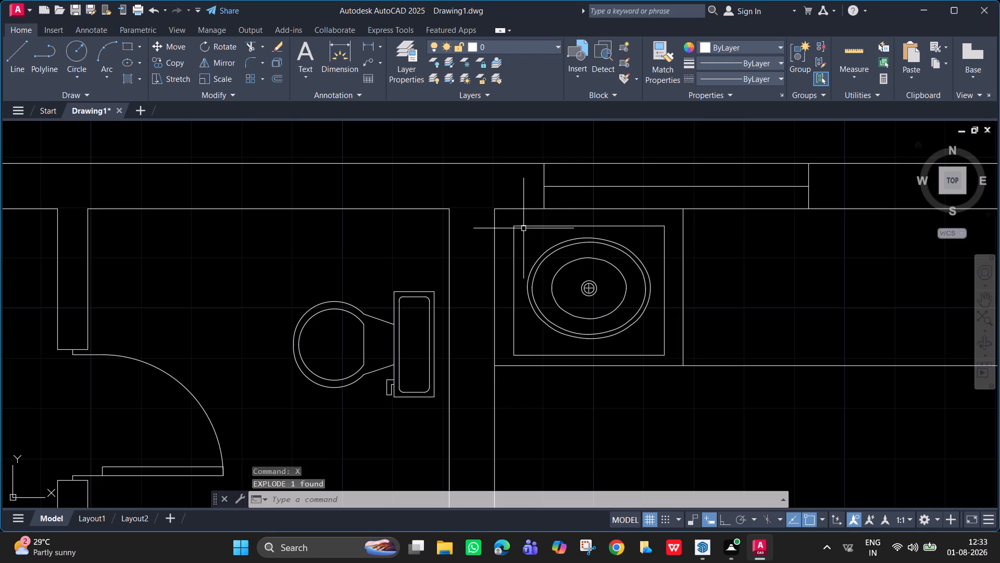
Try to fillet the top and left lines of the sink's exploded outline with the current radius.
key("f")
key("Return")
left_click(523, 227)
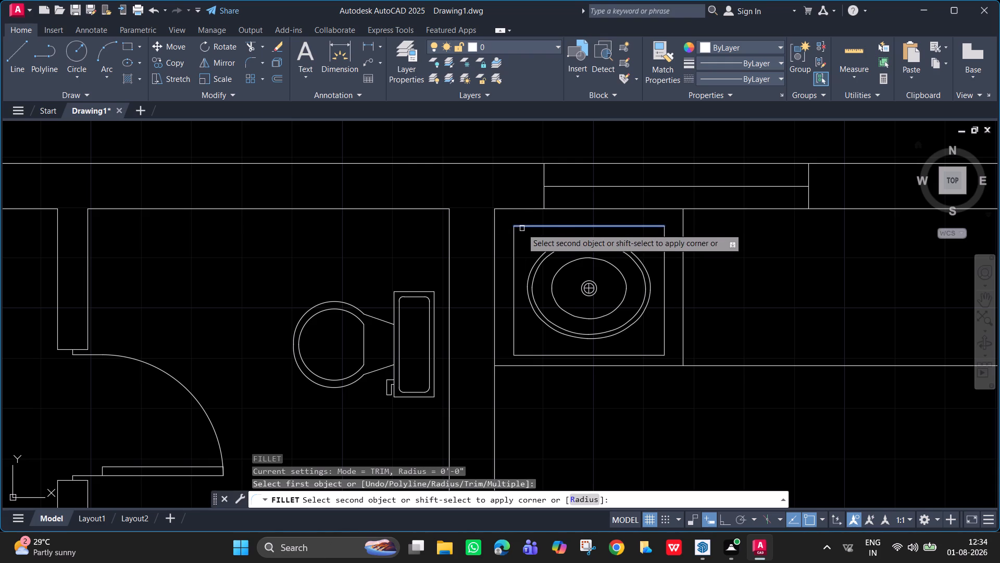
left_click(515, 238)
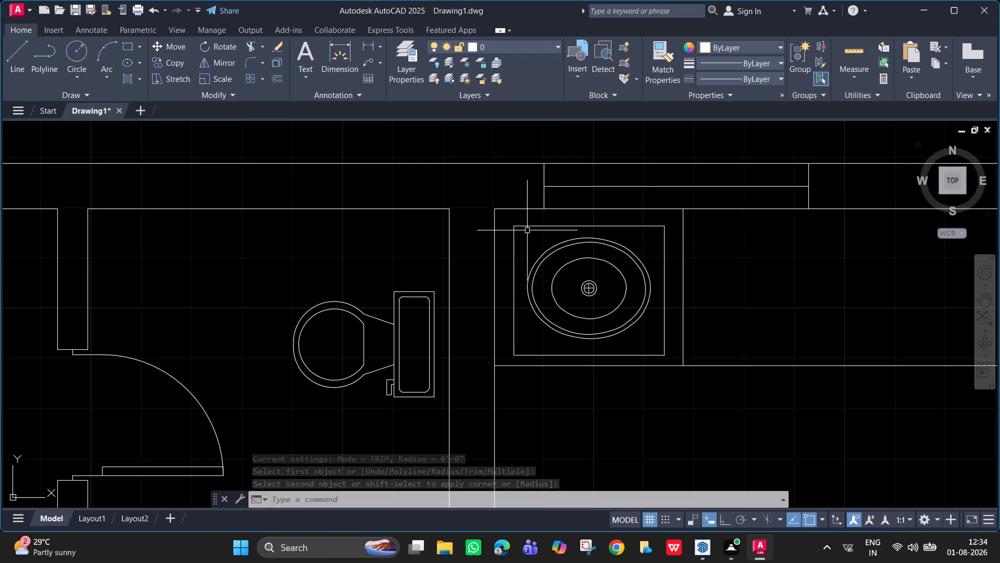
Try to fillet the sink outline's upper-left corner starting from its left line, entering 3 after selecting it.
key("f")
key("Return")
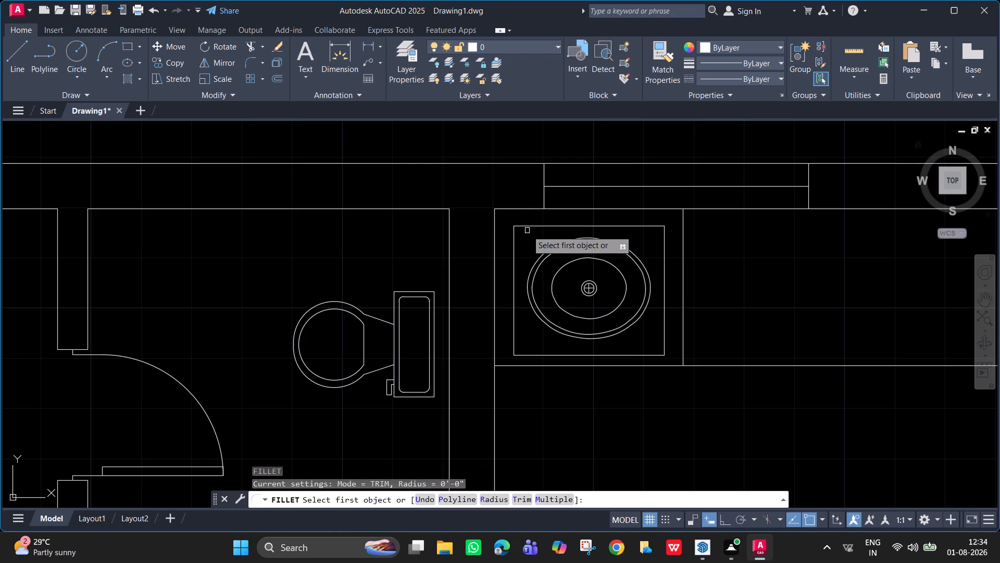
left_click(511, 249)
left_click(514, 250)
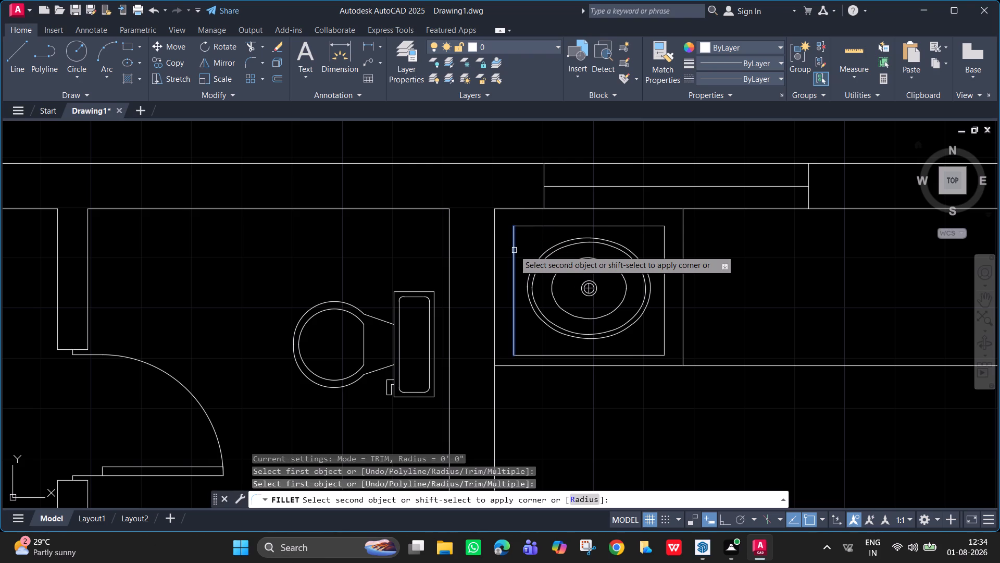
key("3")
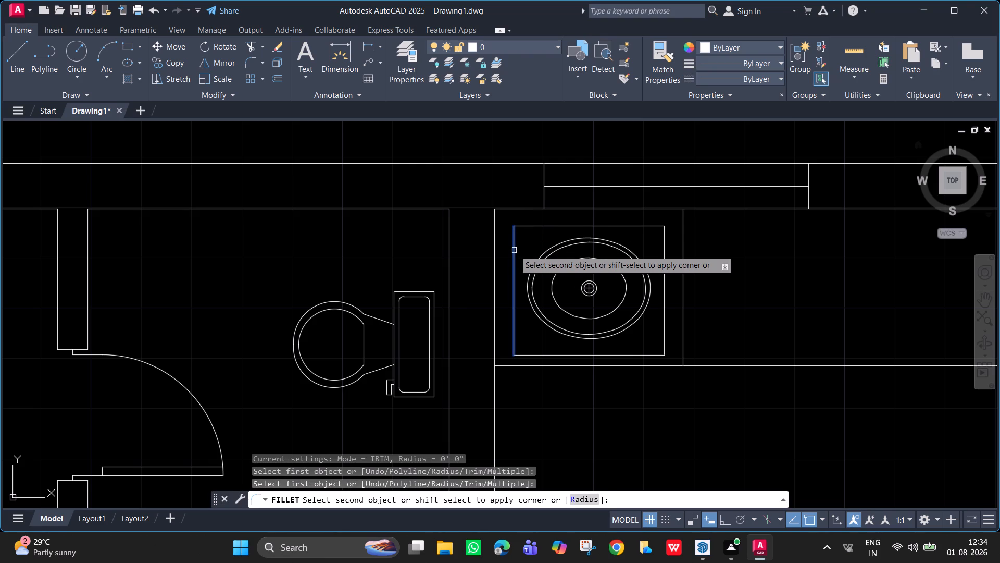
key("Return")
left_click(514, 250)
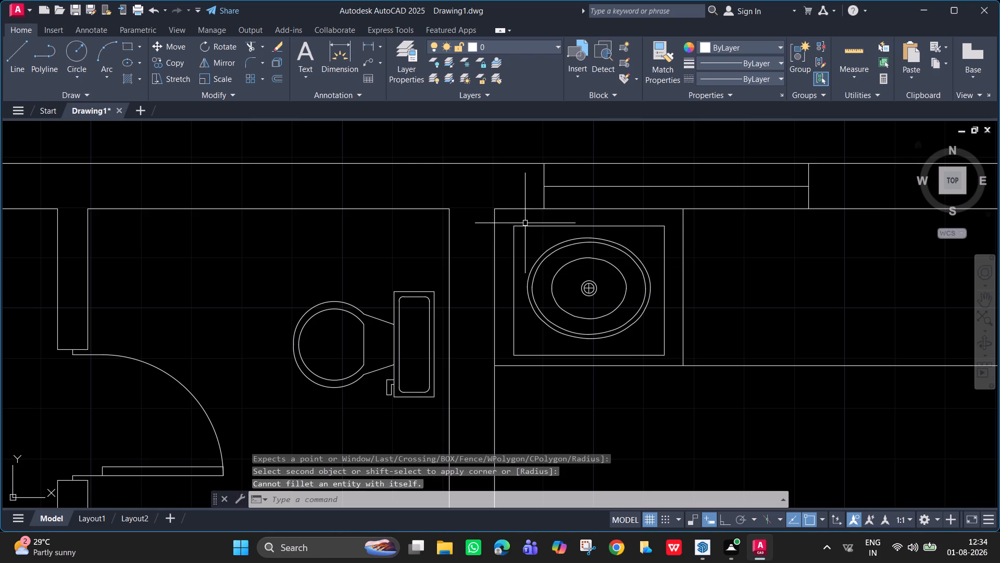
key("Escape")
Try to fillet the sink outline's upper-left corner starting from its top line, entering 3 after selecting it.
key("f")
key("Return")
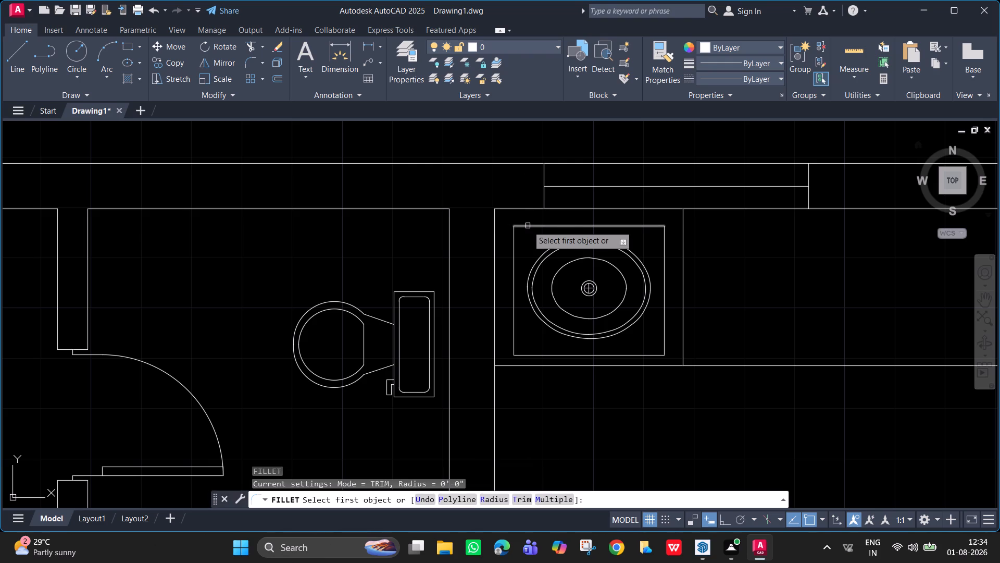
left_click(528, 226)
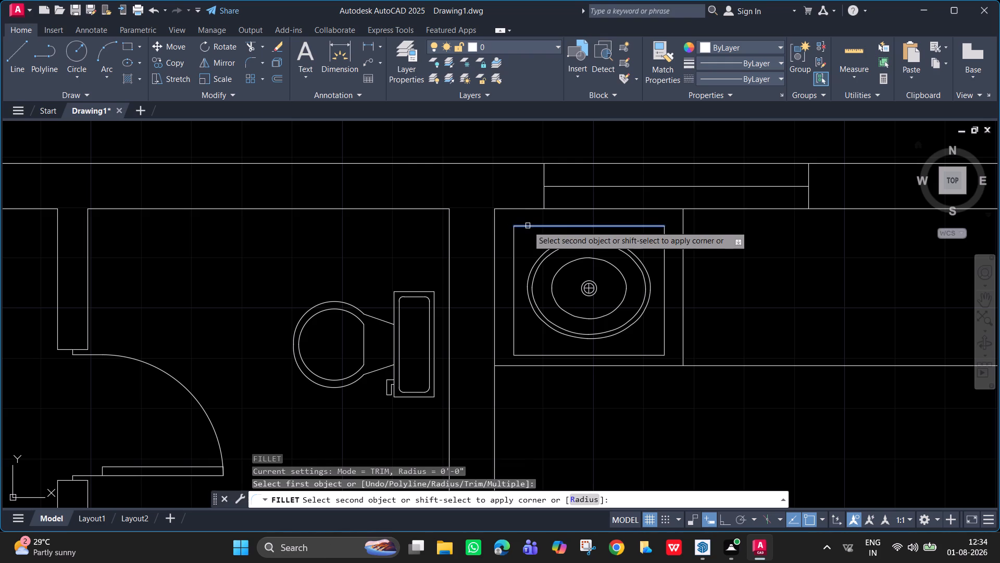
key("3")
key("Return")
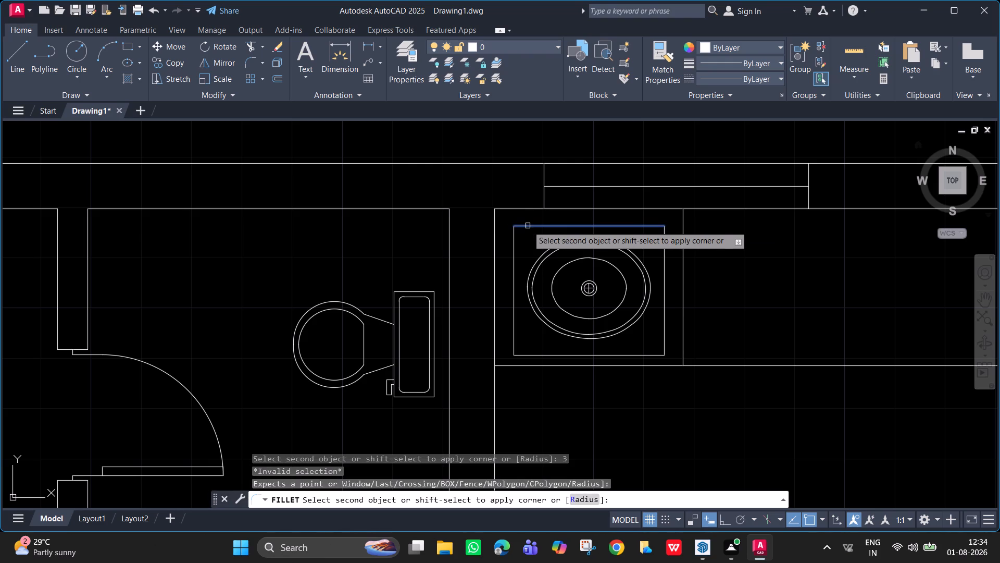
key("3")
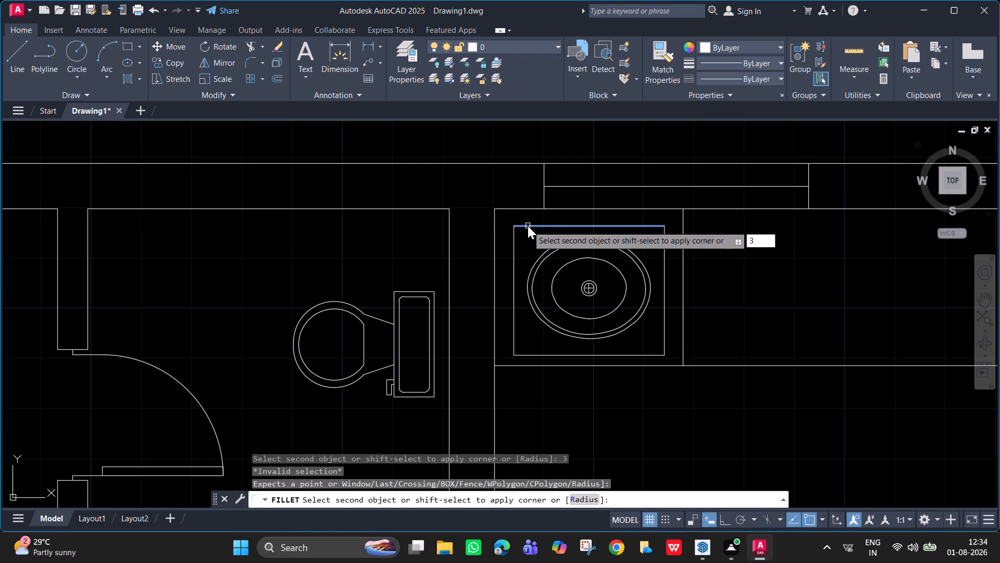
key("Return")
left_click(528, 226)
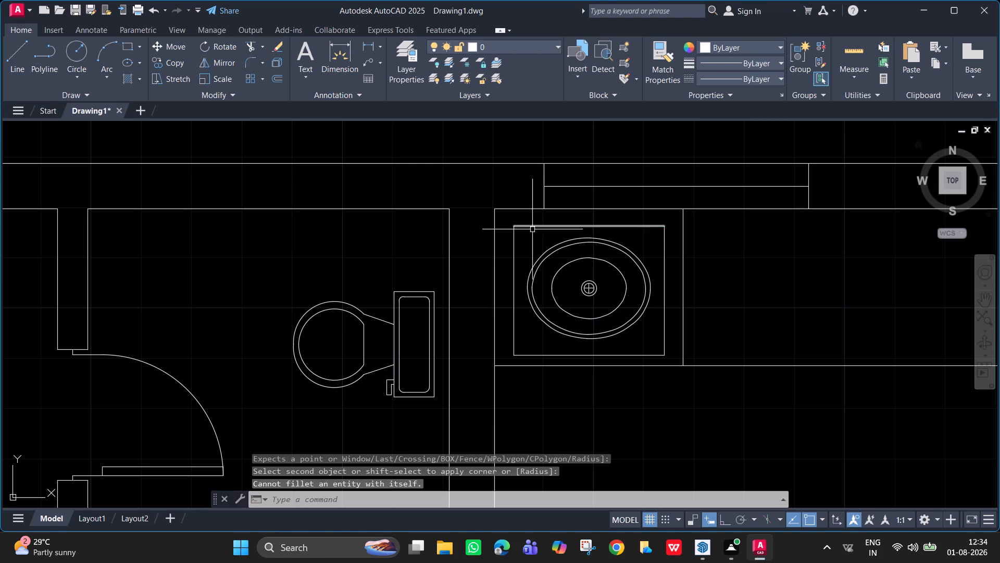
Fillet the upper-left corner of the sink's exploded outline with a 3-inch radius.
key("f")
key("Return")
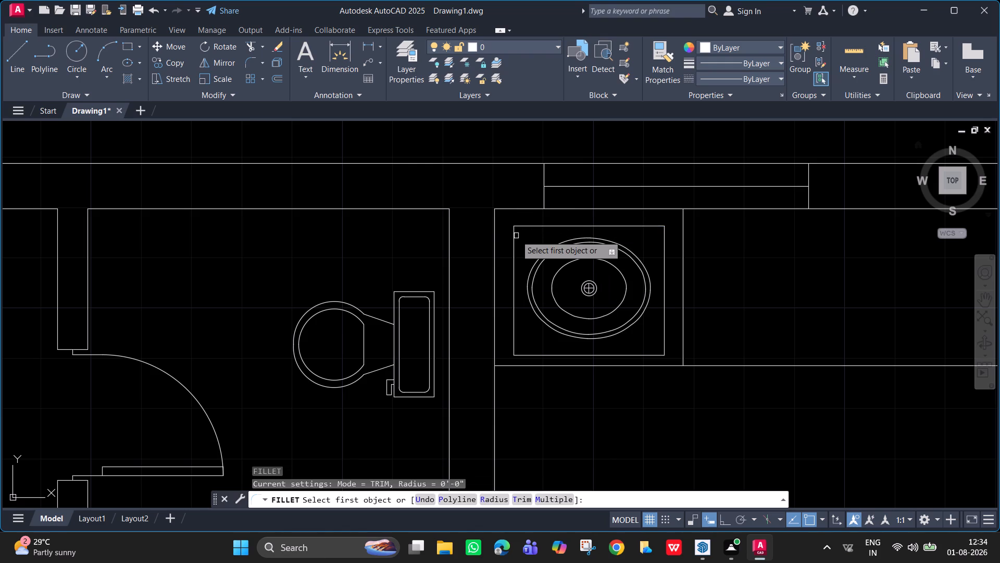
key("r")
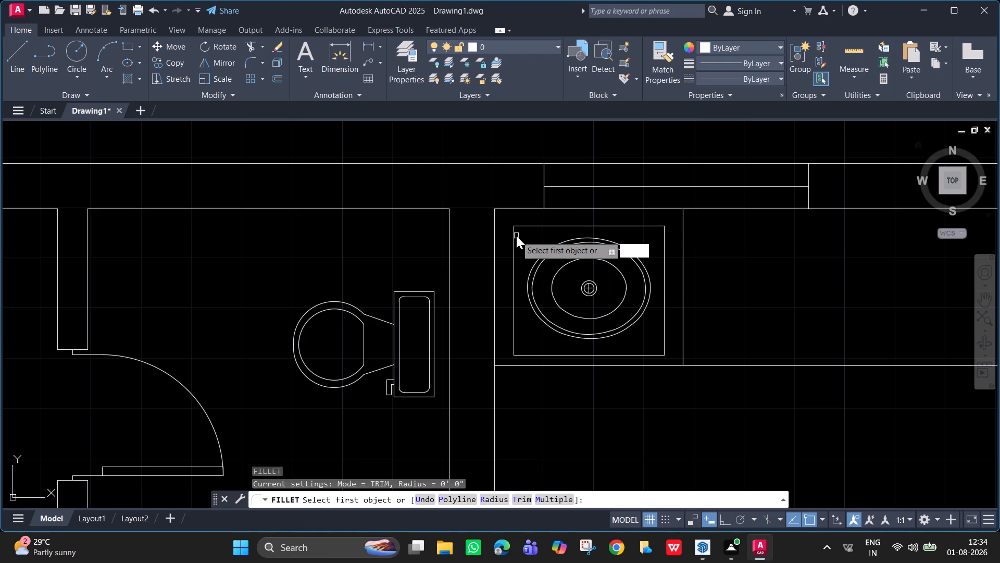
key("Return")
key("3")
key("Return")
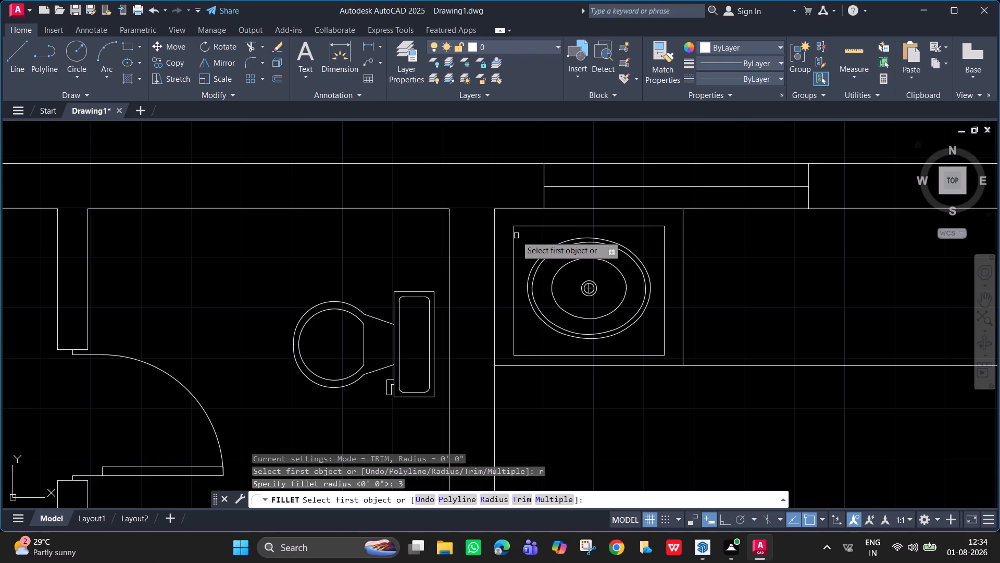
left_click(516, 236)
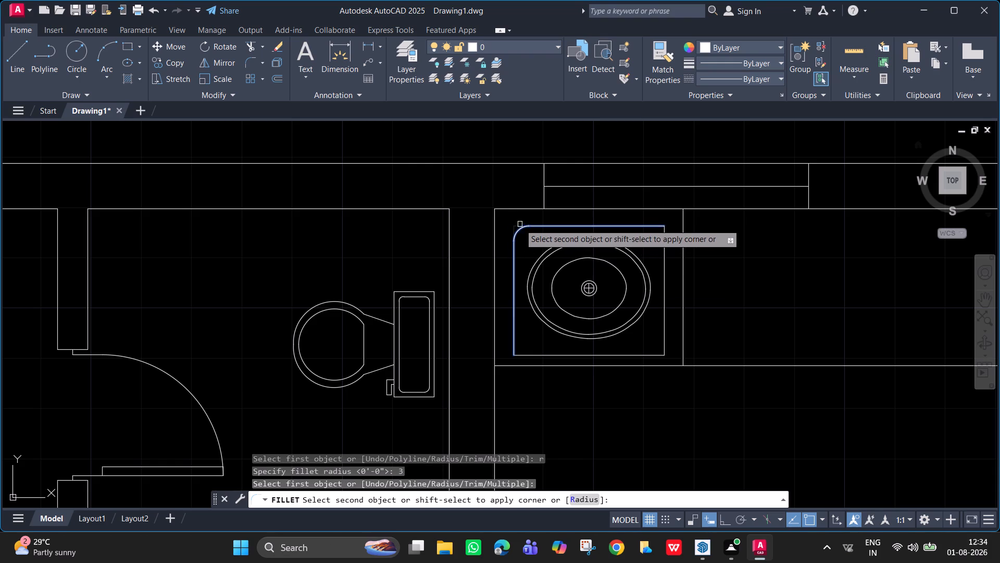
left_click(525, 226)
Fillet the upper-right, lower-right and lower-left corners of the sink outline with the same 3-inch radius.
key("space")
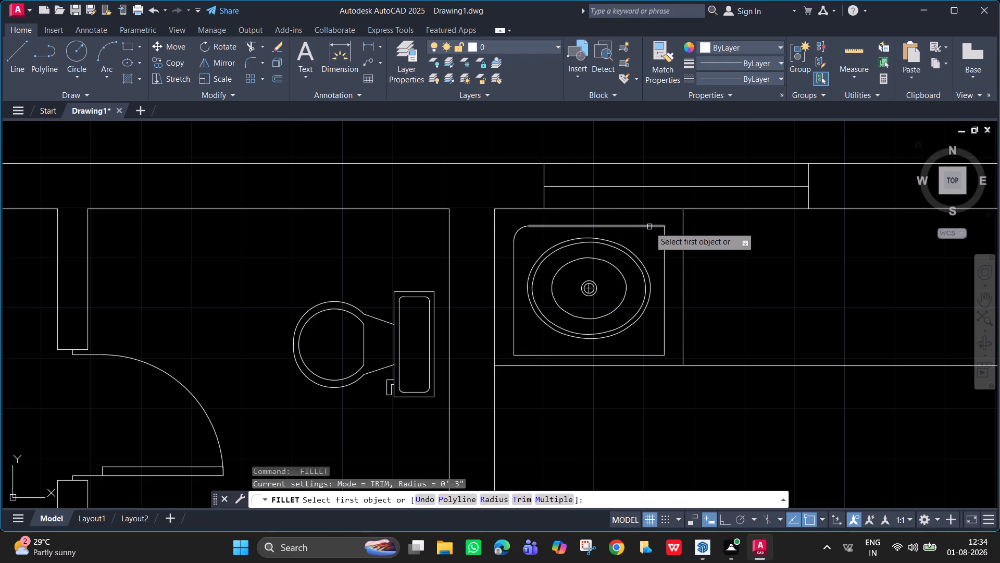
left_click(649, 227)
left_click(665, 243)
key("space")
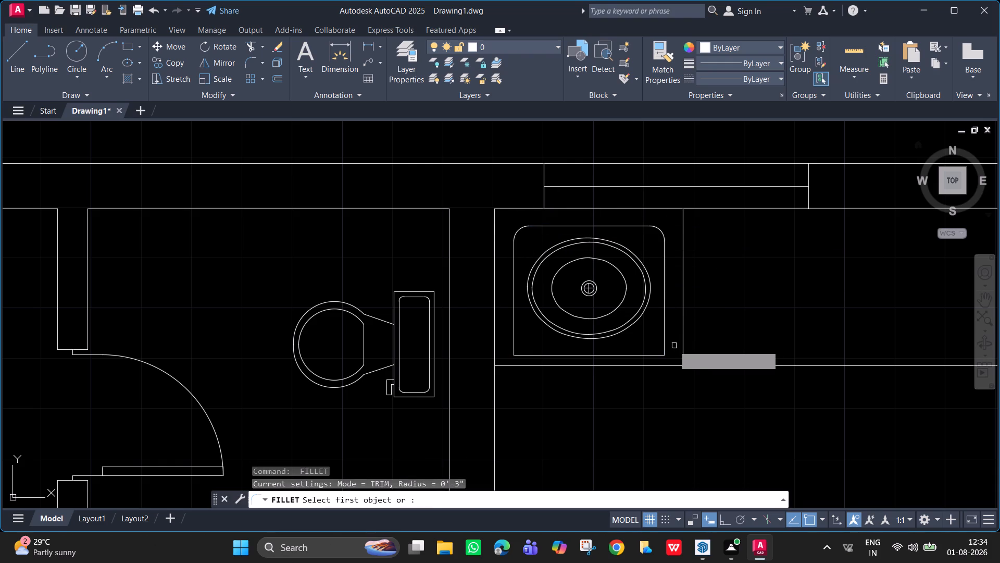
left_click(663, 340)
left_click(651, 356)
key("space")
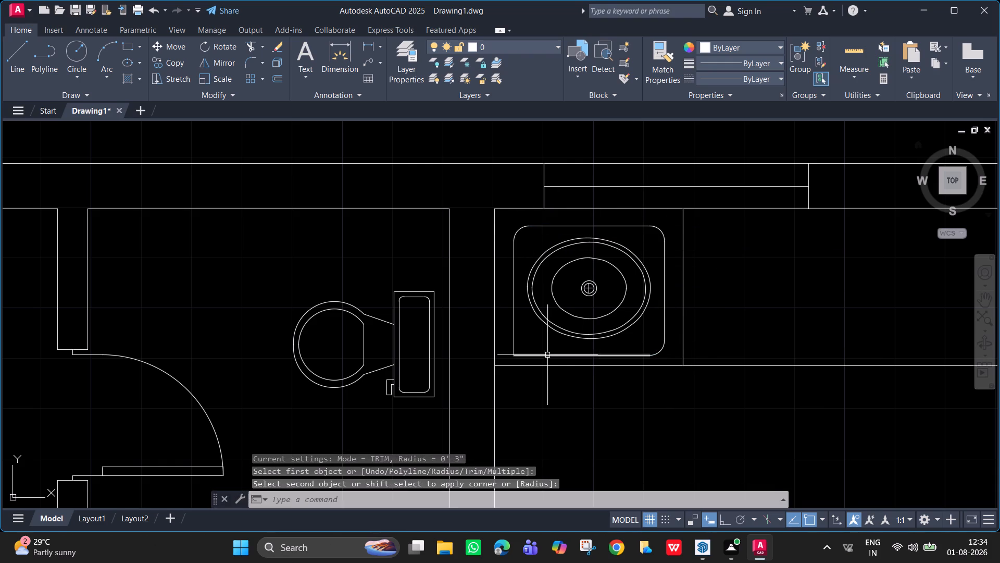
left_click(536, 355)
left_click(513, 340)
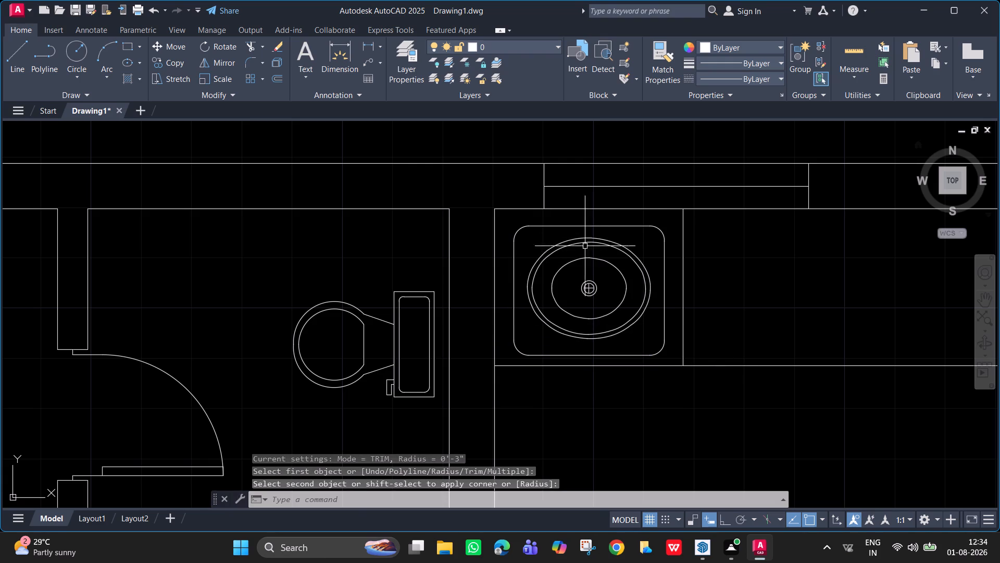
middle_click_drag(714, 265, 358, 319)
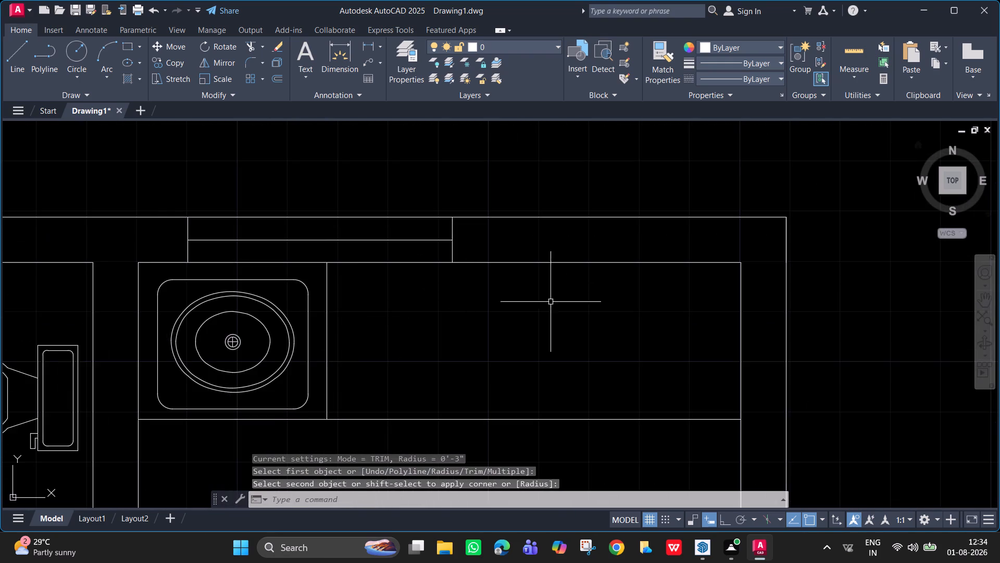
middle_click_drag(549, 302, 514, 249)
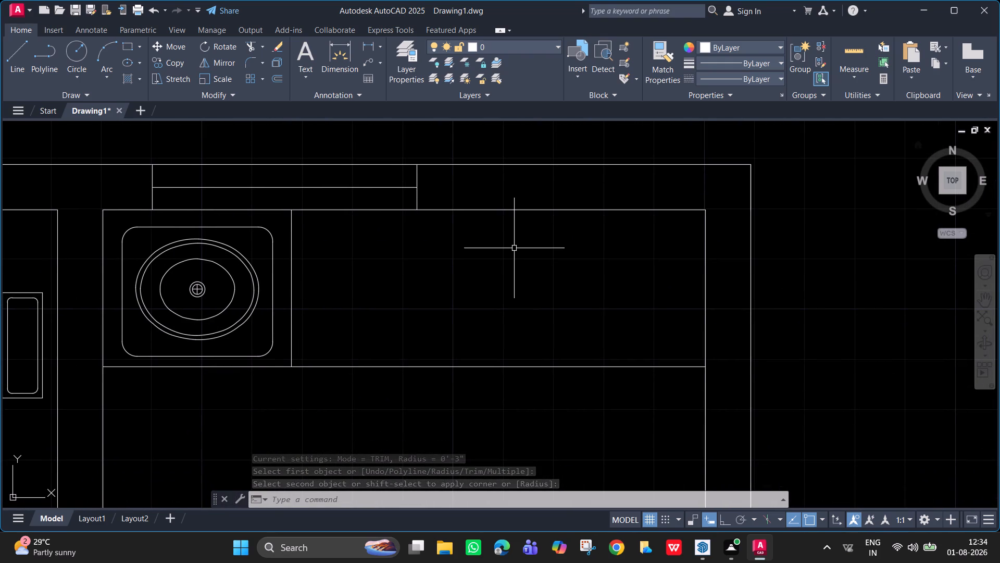
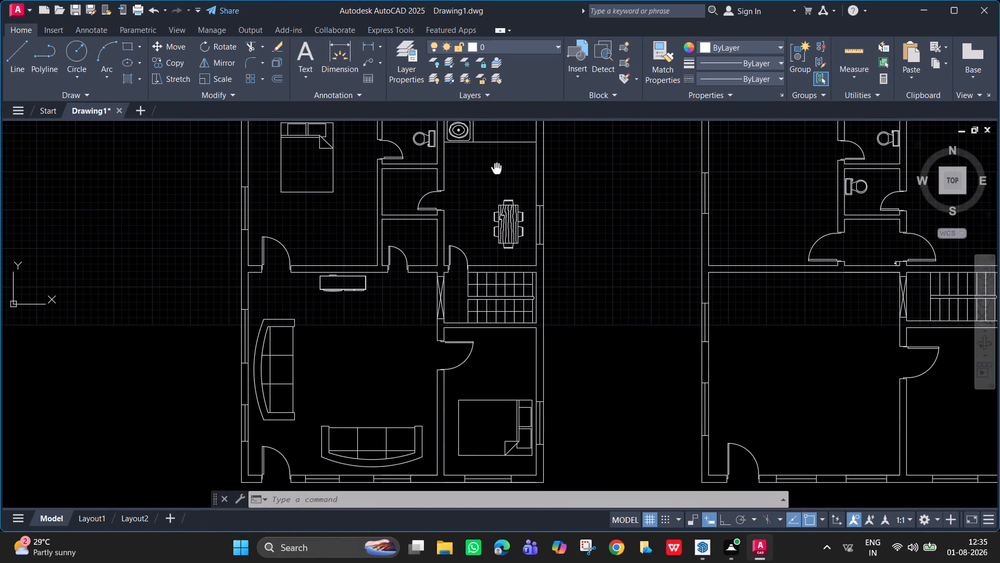
Copy the vertical three-seat sofa from the left plan's living room to the matching left-wall position in the right plan.
scroll(473, 215, "down", 1)
middle_click_drag(472, 222, 478, 250)
scroll(419, 245, "up", 1)
middle_click(421, 248)
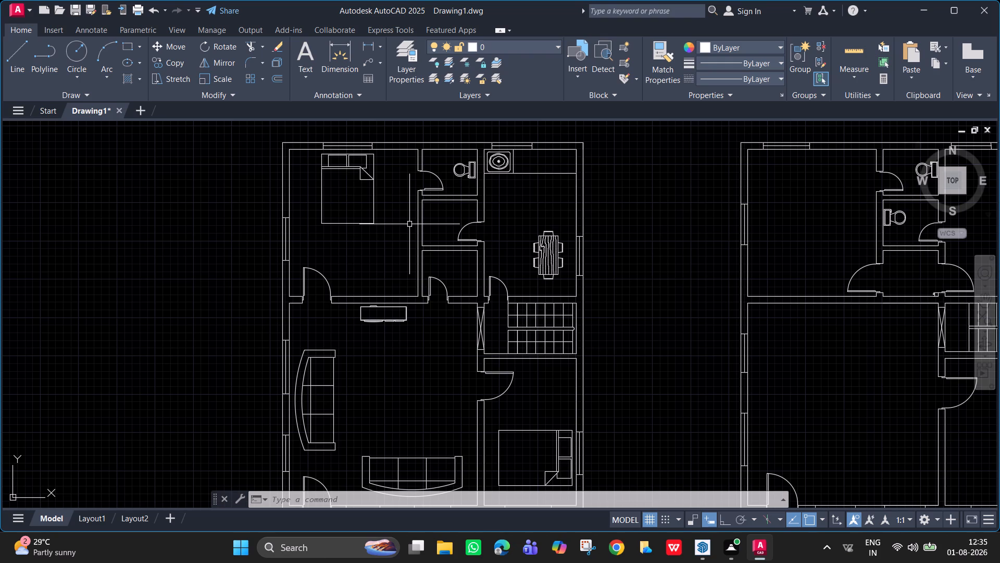
scroll(295, 402, "down", 1)
middle_click_drag(279, 390, 229, 355)
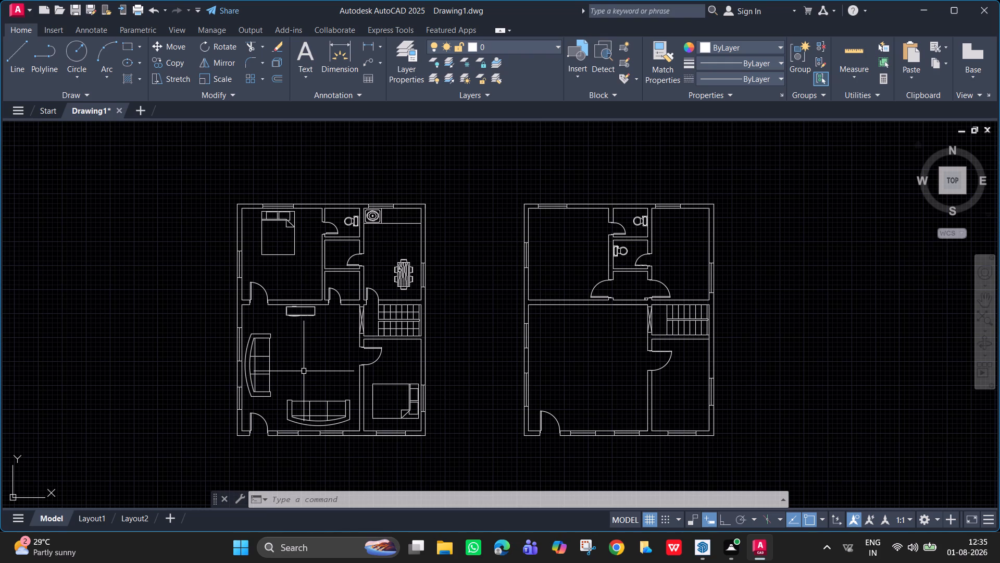
scroll(164, 238, "down", 2)
middle_click_drag(179, 249, 208, 264)
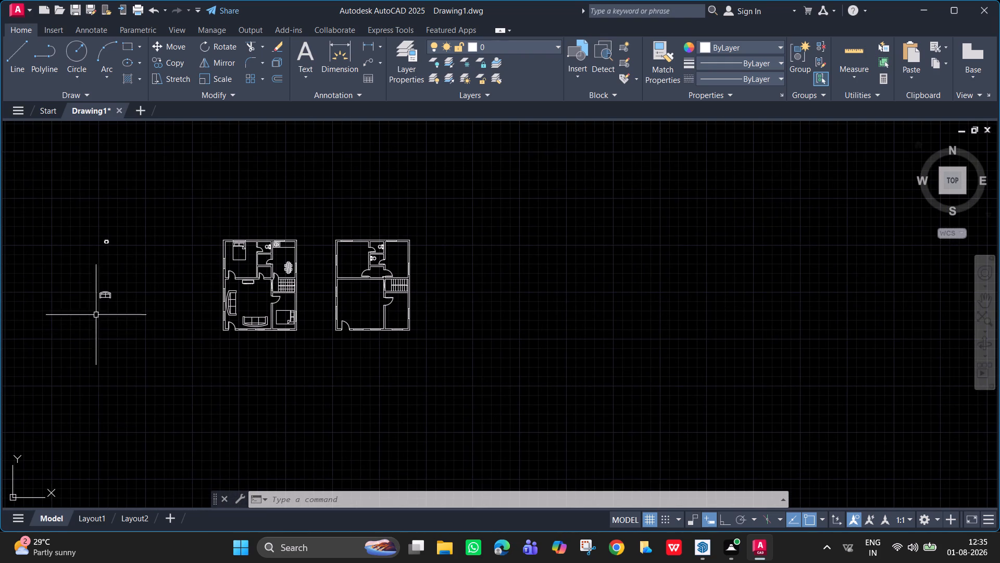
scroll(113, 298, "up", 2)
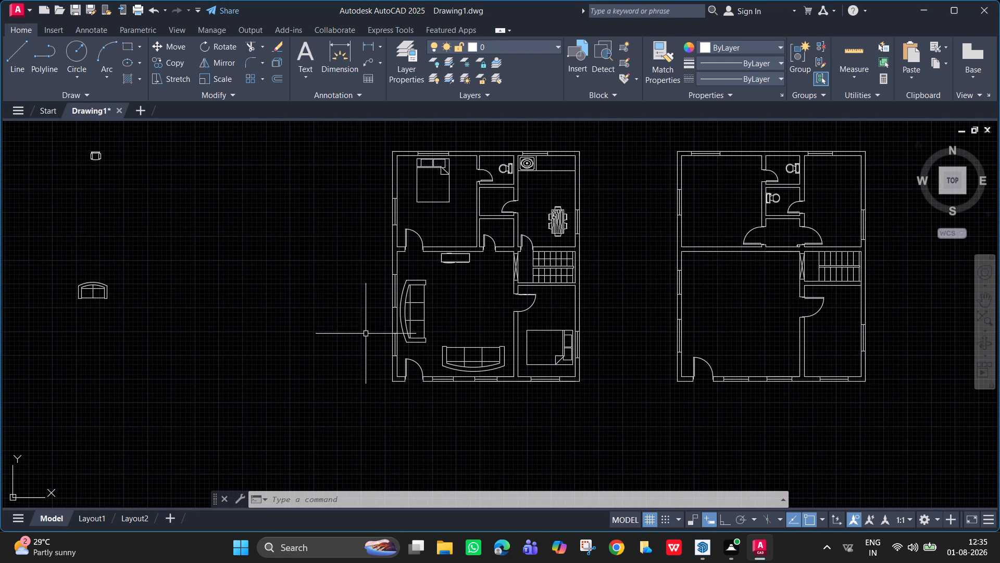
left_click(427, 321)
left_click(417, 316)
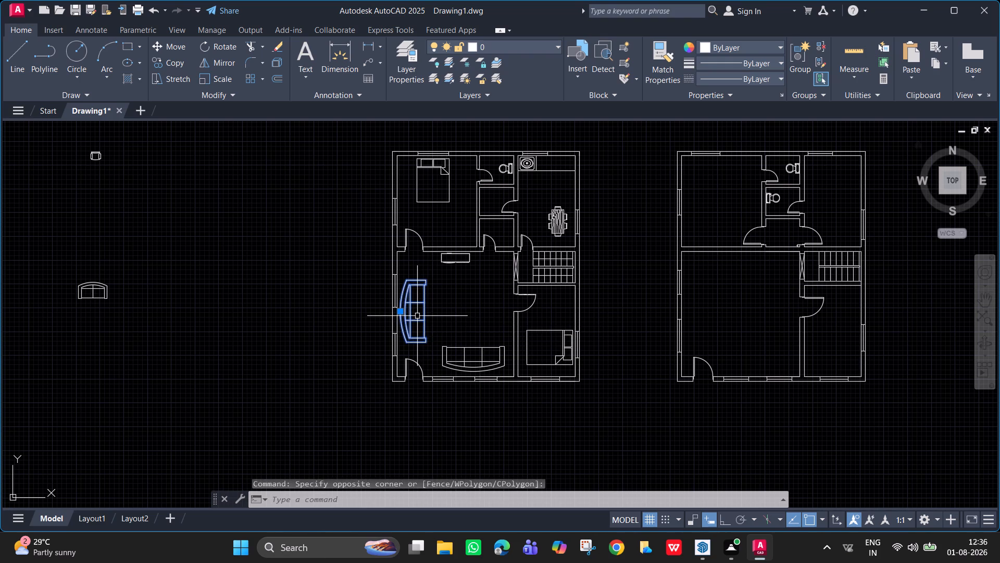
type("co")
key("Return")
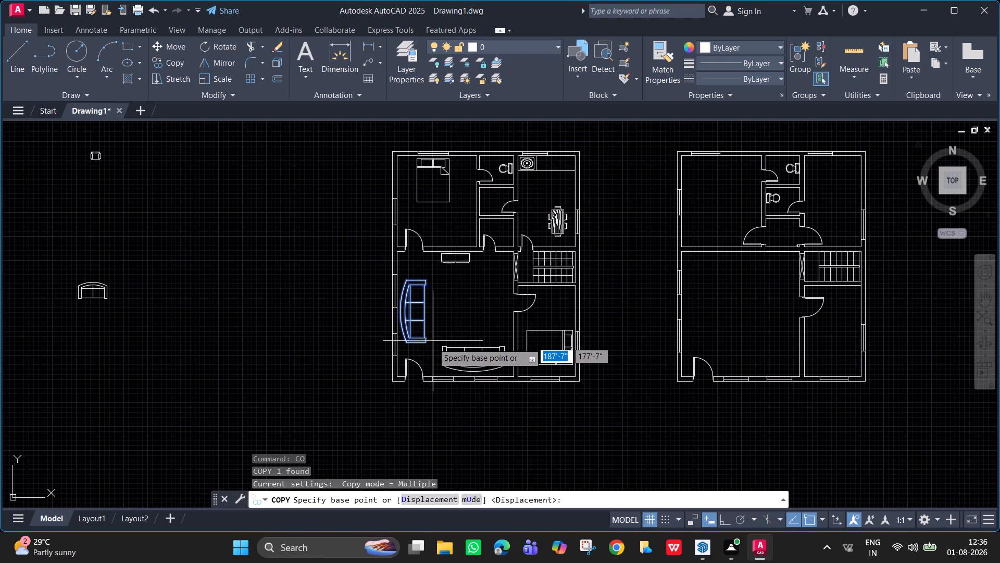
left_click(426, 341)
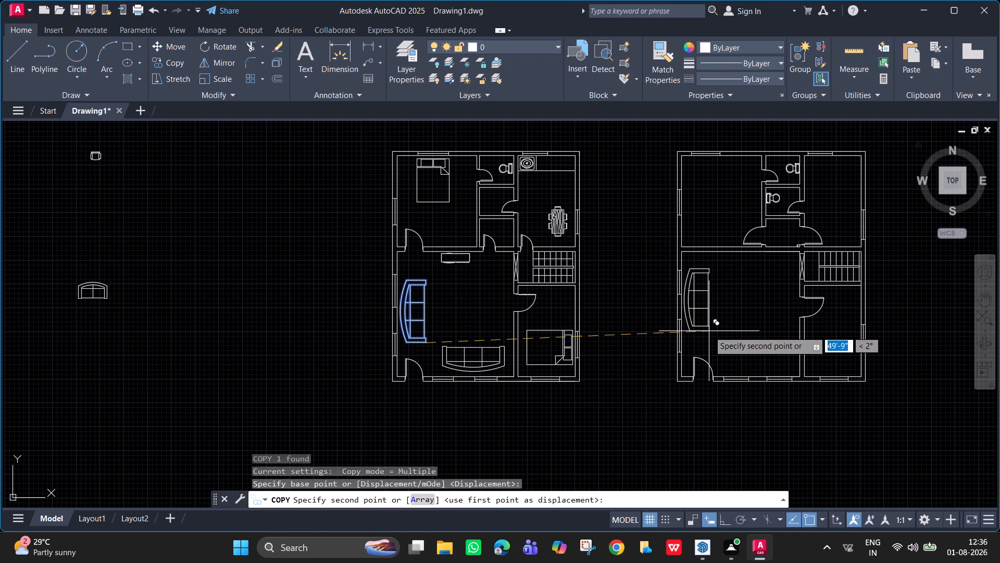
left_click(710, 341)
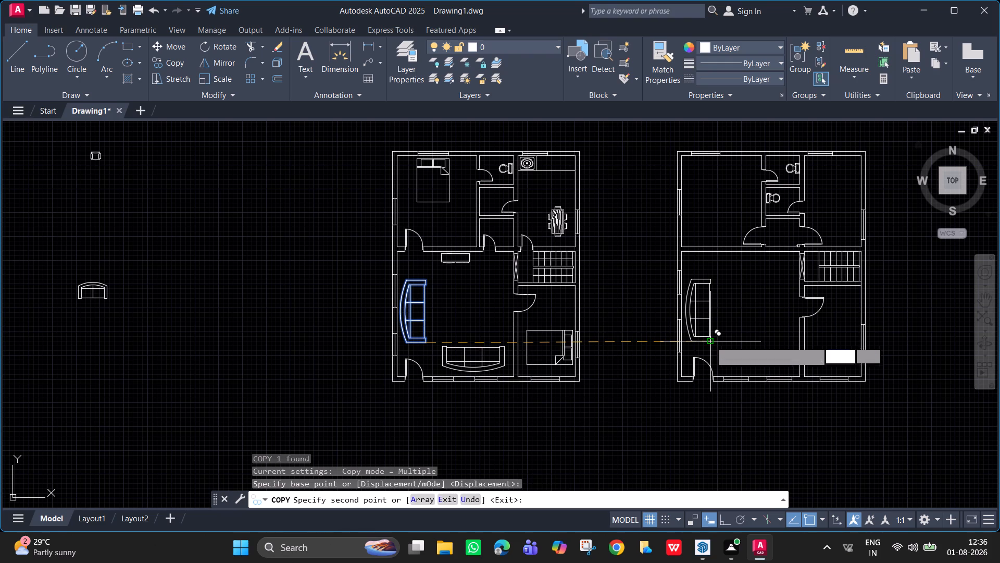
key("Escape")
Copy the spare two-seat sofa from outside the plans into the lower part of the right plan's living room.
left_click(75, 298)
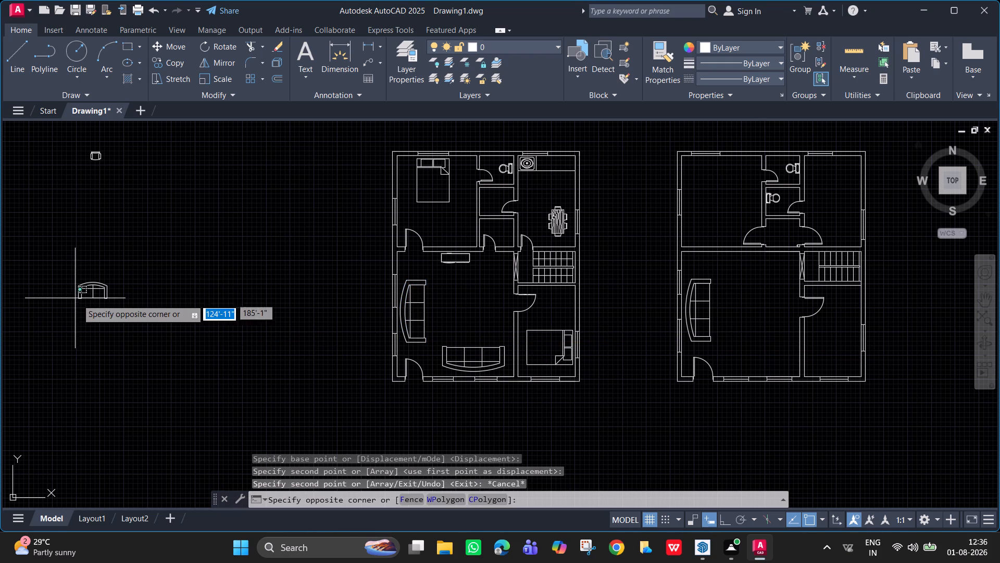
left_click(81, 300)
left_click(82, 290)
type("co")
key("Return")
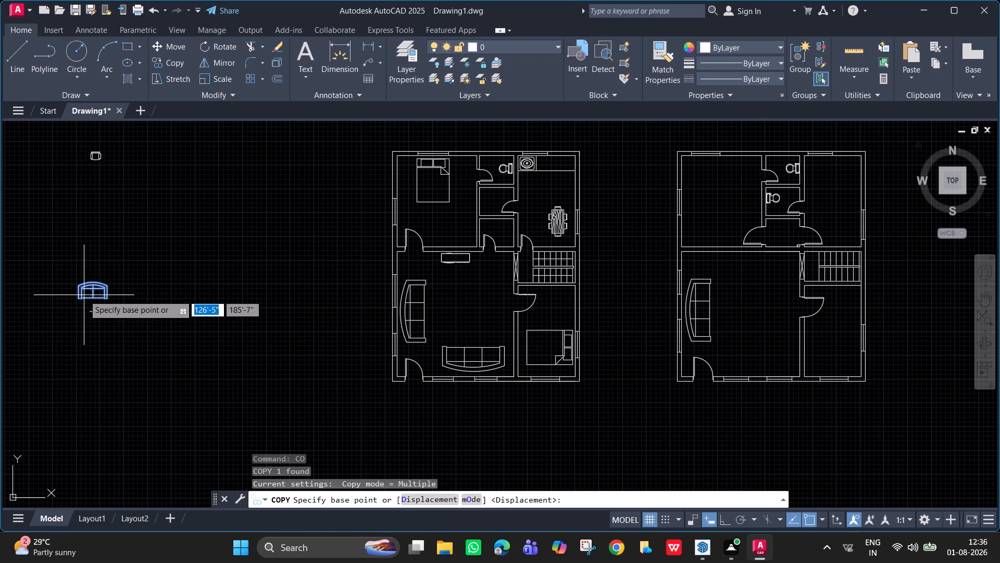
left_click(84, 295)
left_click(736, 358)
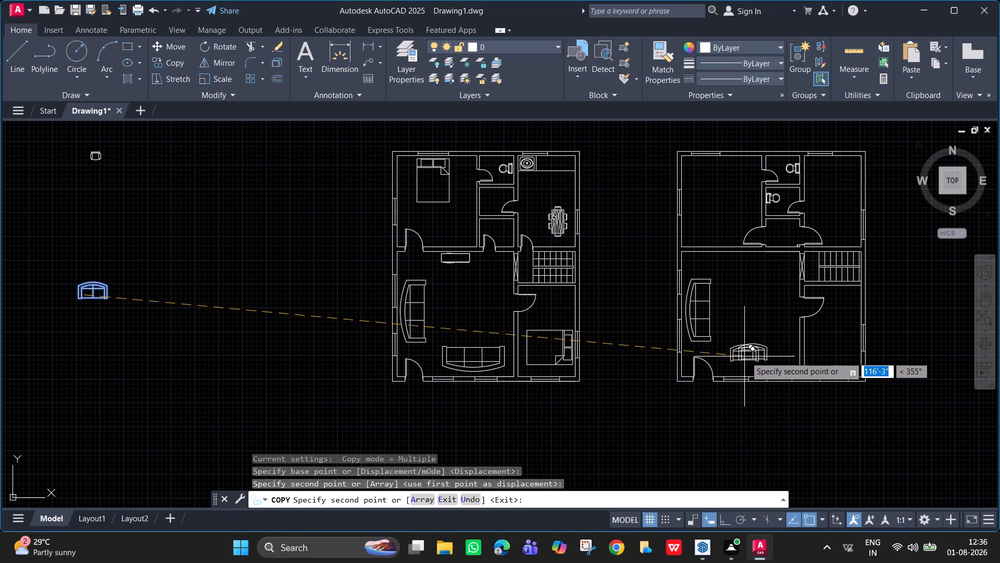
key("Escape")
Rotate the copied two-seat sofa 180° about its lower-right corner, using Ortho.
key("r")
key("o")
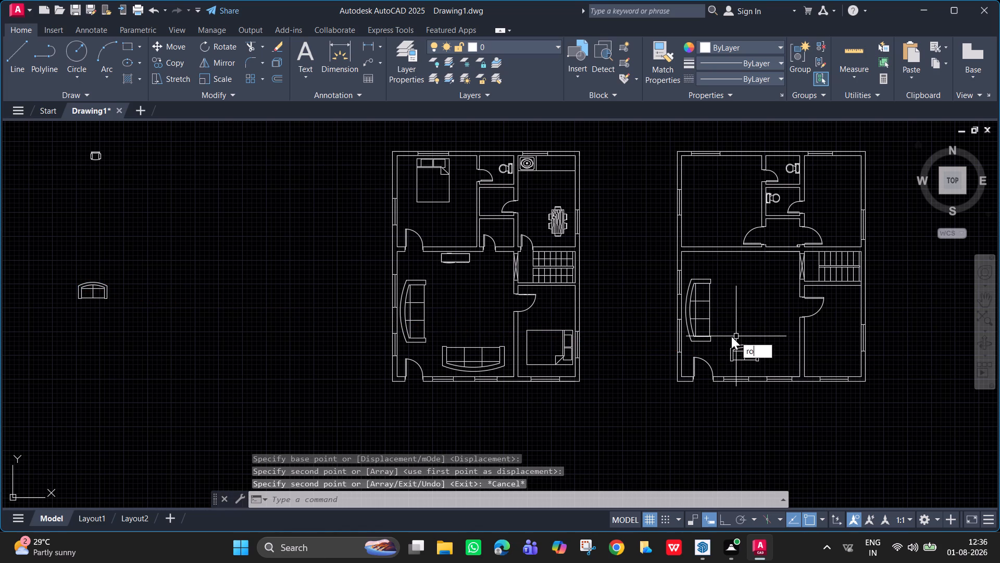
key("Return")
left_click(744, 350)
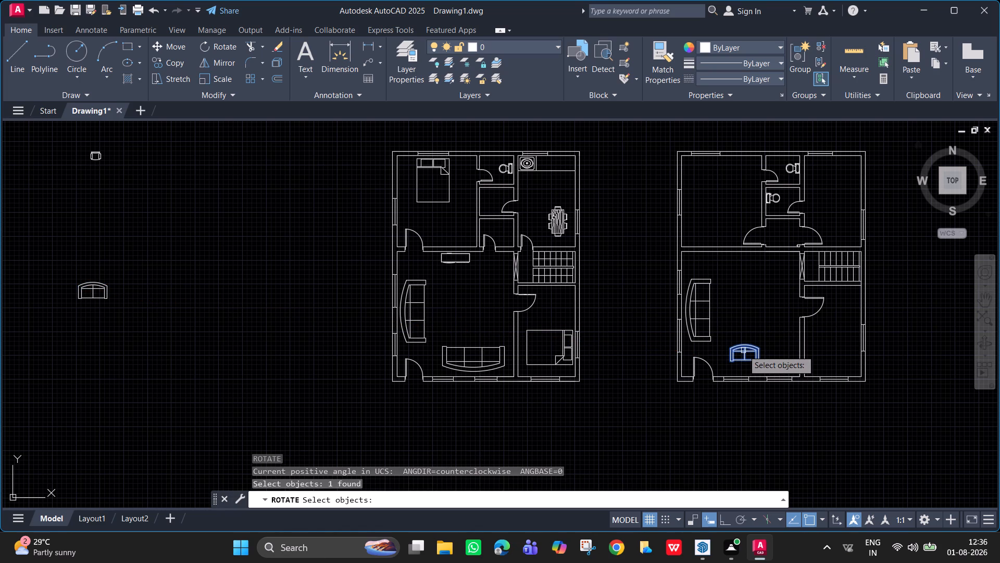
key("Return")
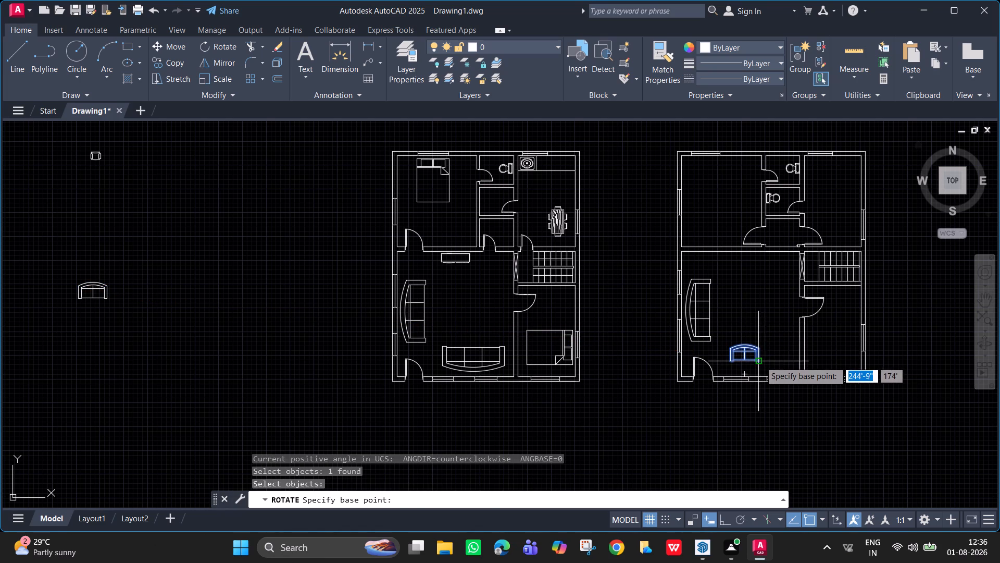
left_click(760, 361)
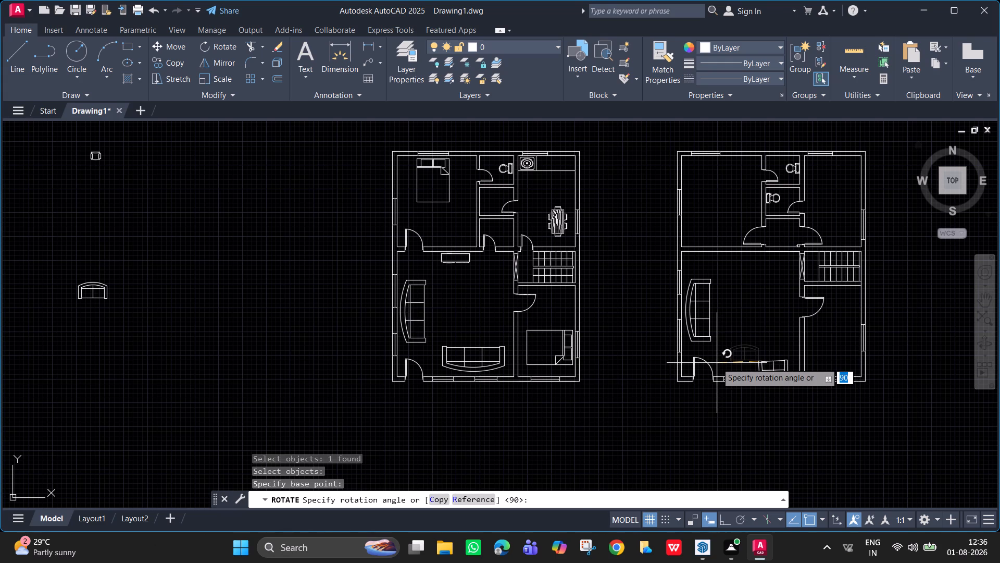
key("F8")
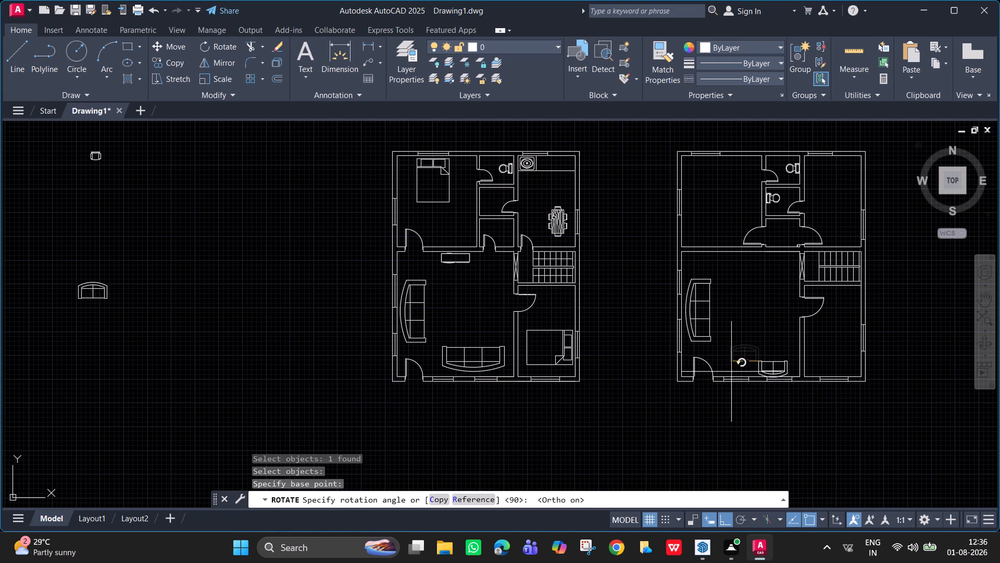
left_click(730, 371)
key("Escape")
Move the rotated two-seat sofa up and to the left, away from the living room's bottom wall, with Ortho off.
left_click(768, 368)
left_click(754, 363)
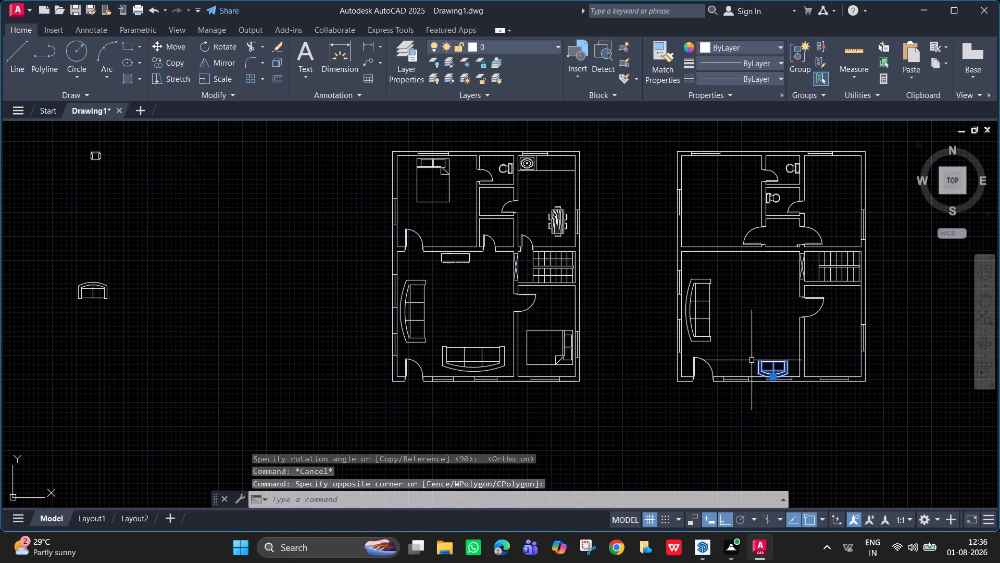
key("m")
key("Return")
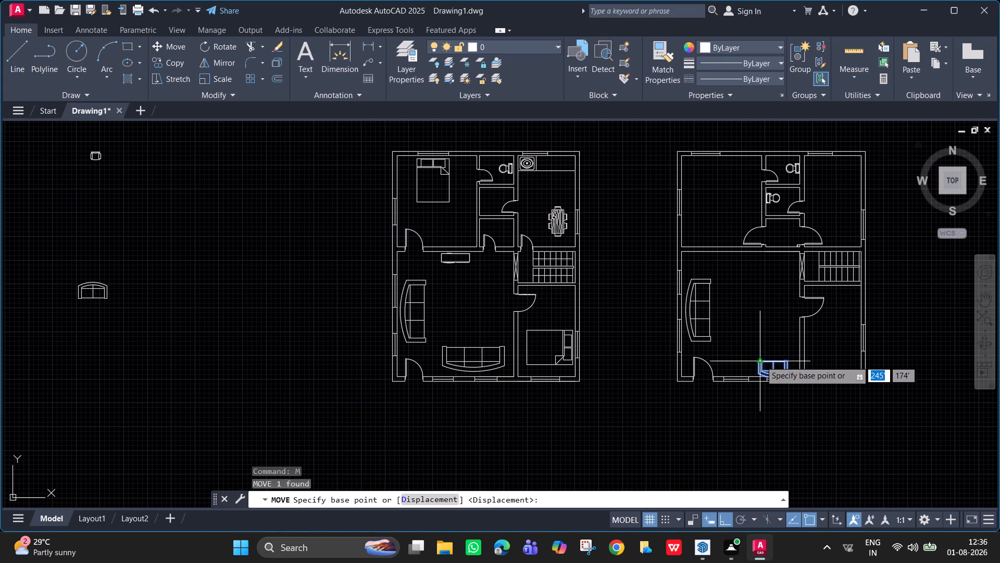
left_click(760, 361)
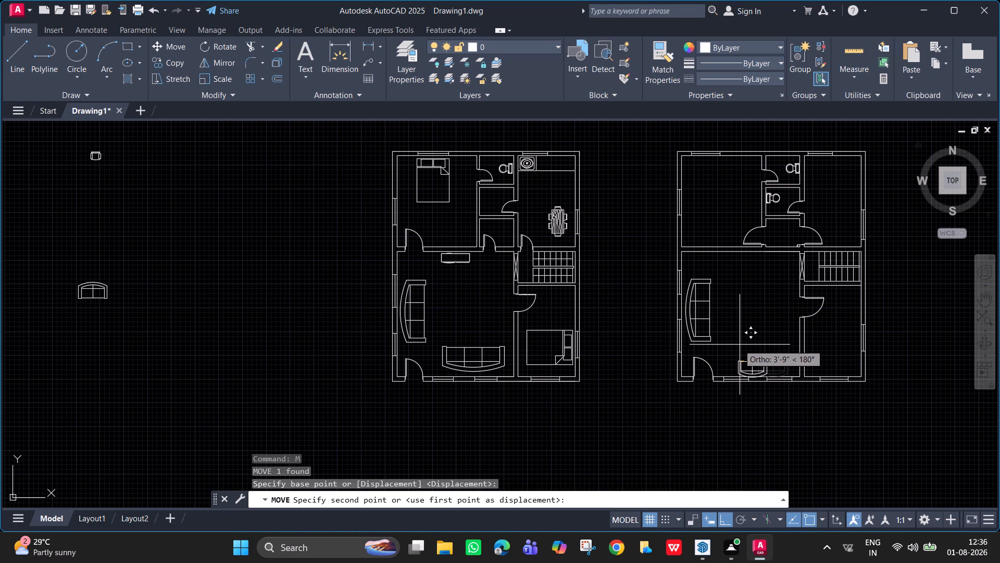
key("F8")
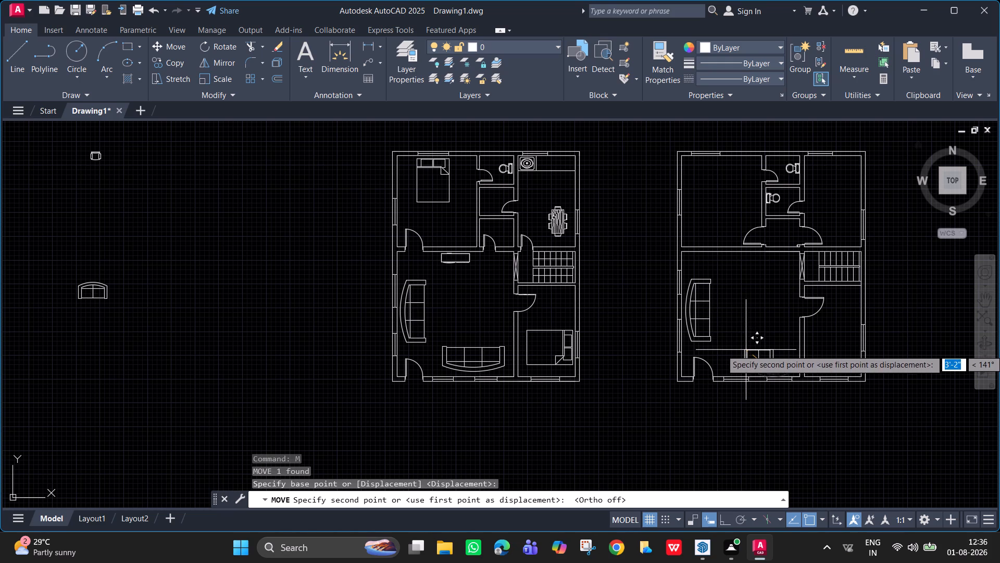
left_click(741, 347)
key("Escape")
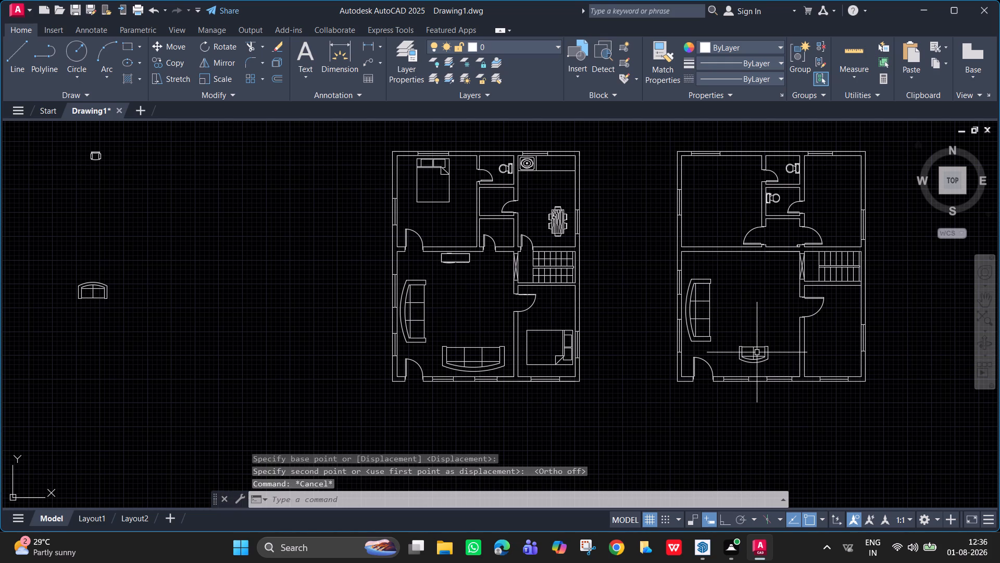
Scale up the two-seat sofa in the right plan's living room from its upper-right corner.
type("sc")
key("Return")
left_click(762, 356)
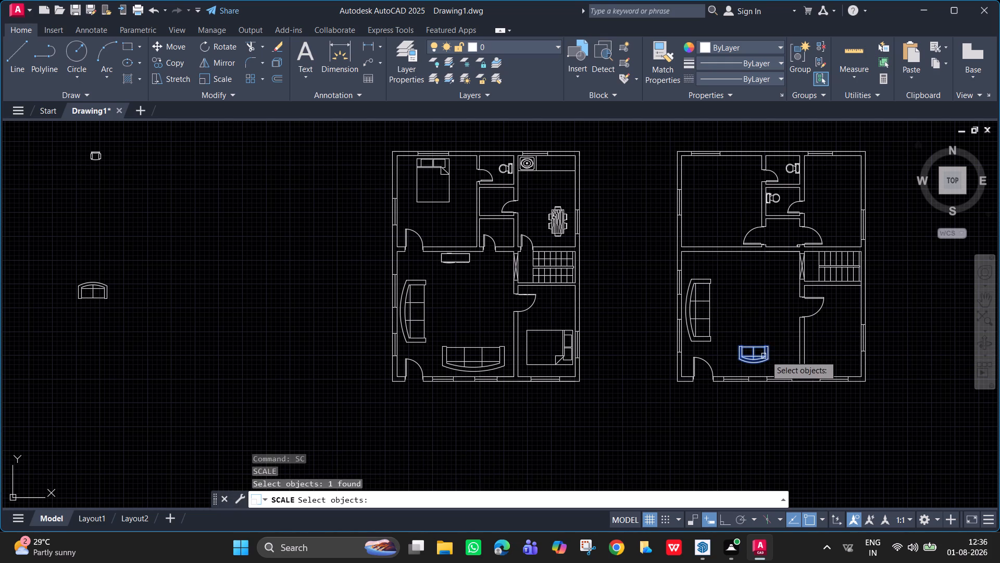
key("Return")
left_click(769, 345)
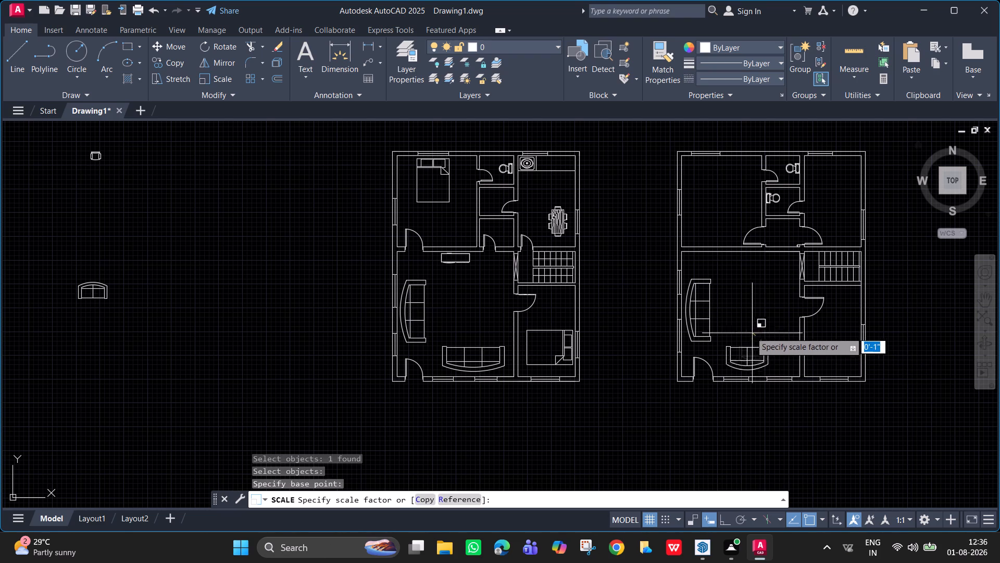
left_click(752, 332)
Move the enlarged two-seat sofa about 2'-6" to the right along the living room's bottom wall.
left_click(761, 349)
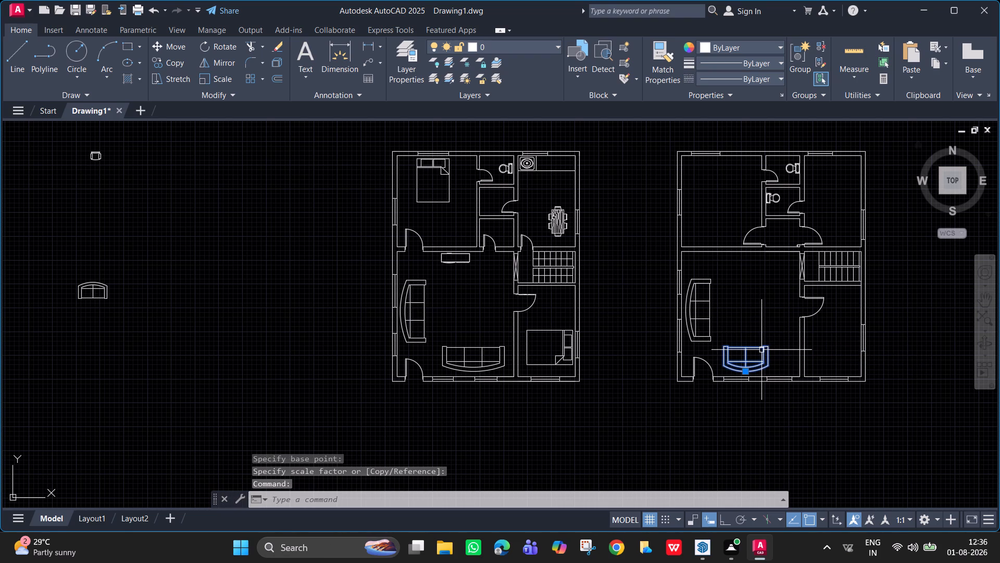
key("m")
key("Return")
left_click(767, 351)
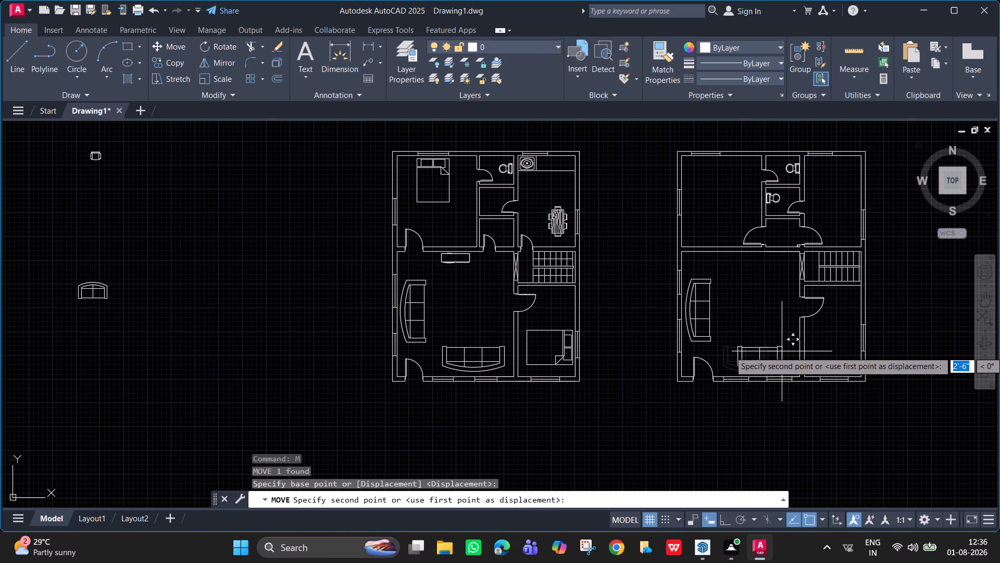
left_click(782, 351)
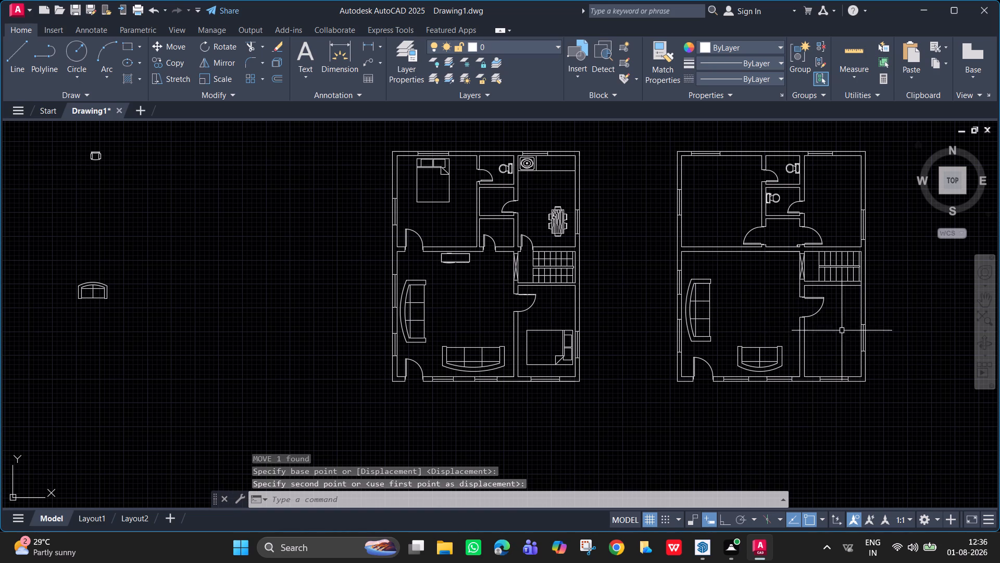
Move the spare armchair from outside the plans into the lower-right room of the right plan.
left_click(94, 161)
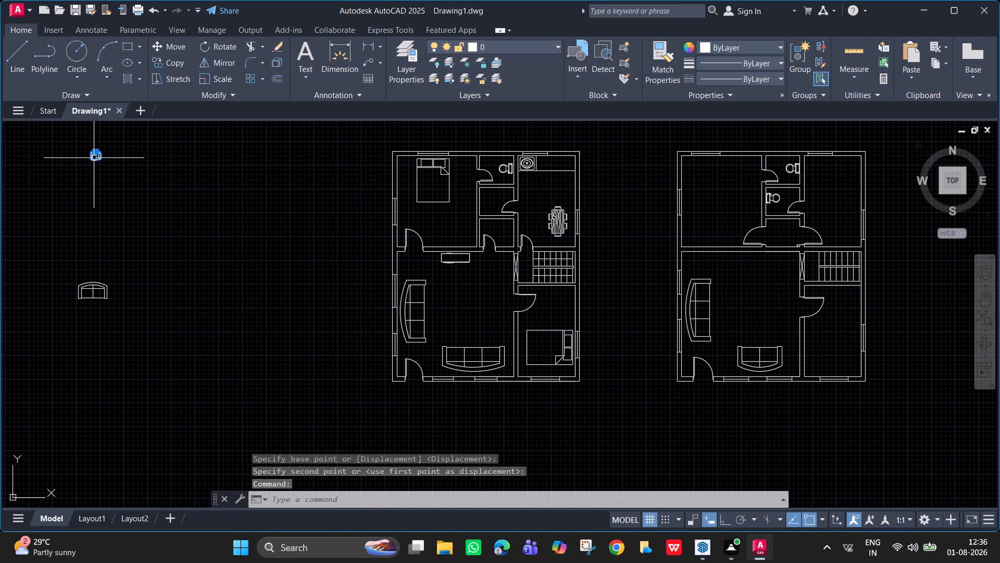
scroll(94, 158, "up", 2)
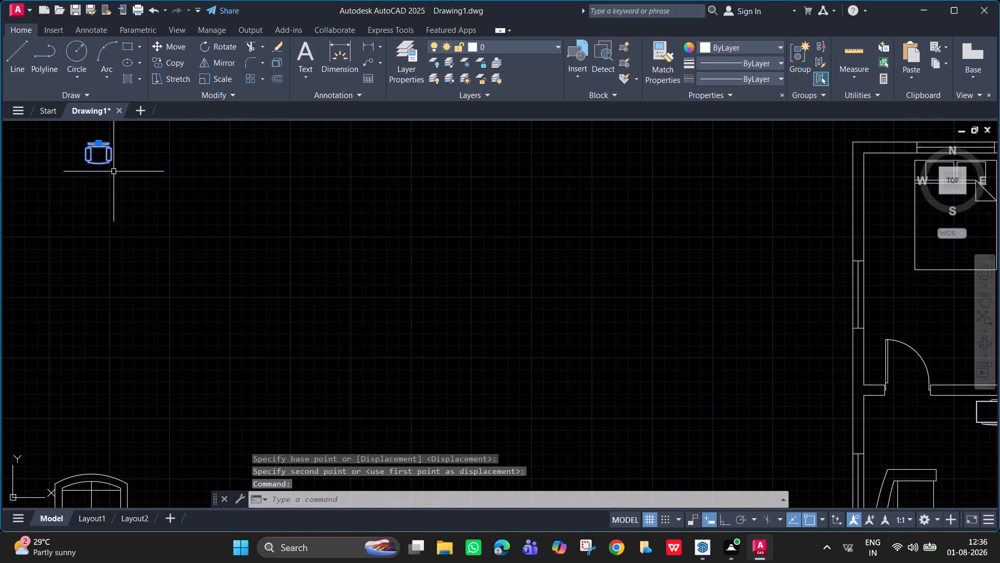
key("m")
key("Return")
left_click(104, 164)
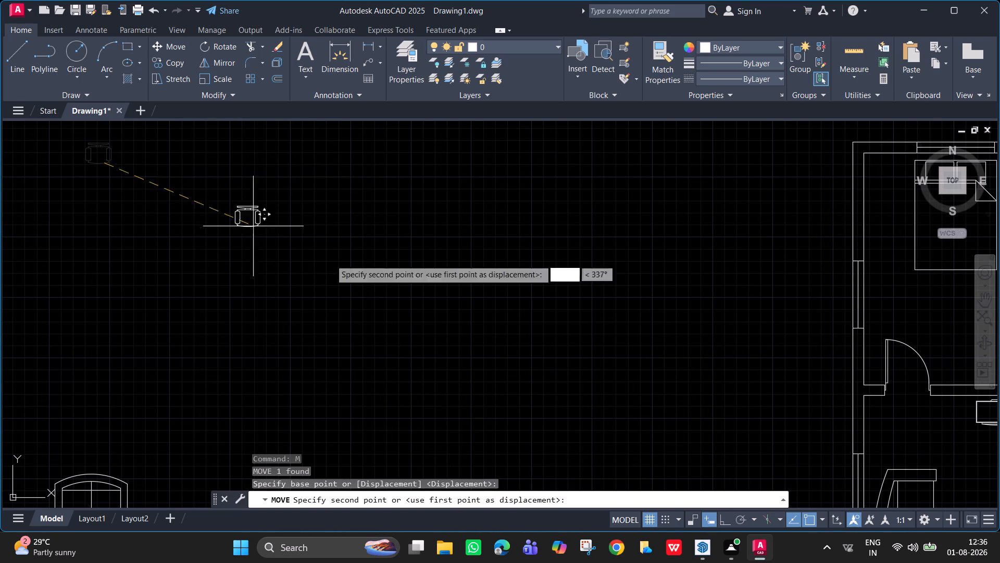
scroll(952, 403, "down", 2)
middle_click_drag(873, 399, 558, 378)
middle_click_drag(694, 428, 556, 340)
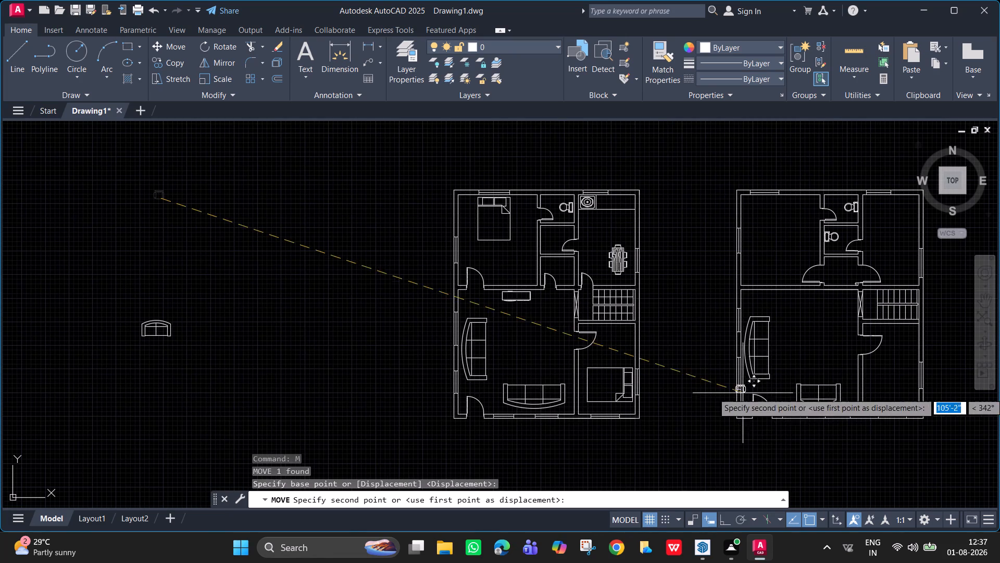
scroll(890, 397, "up", 2)
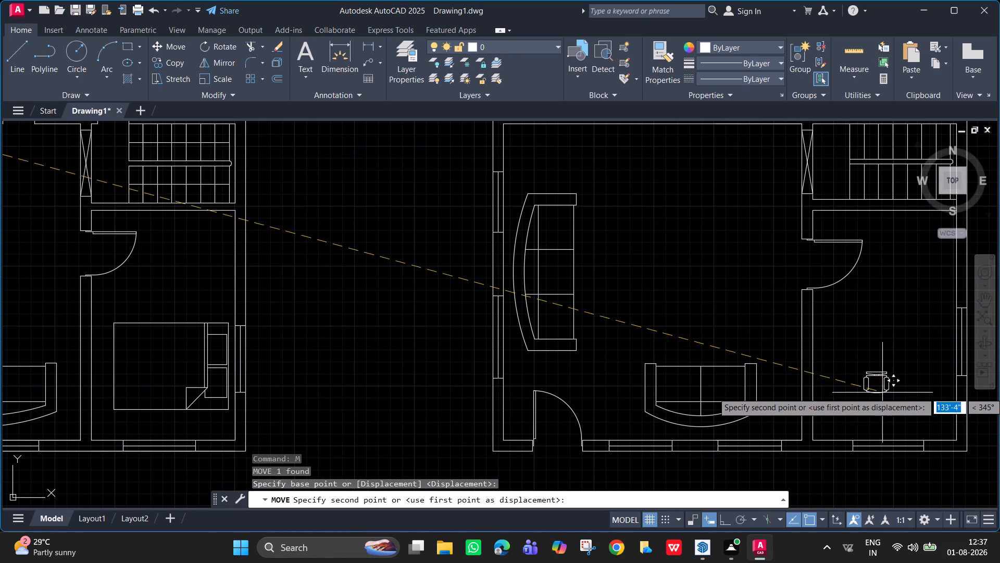
middle_click_drag(847, 388, 792, 368)
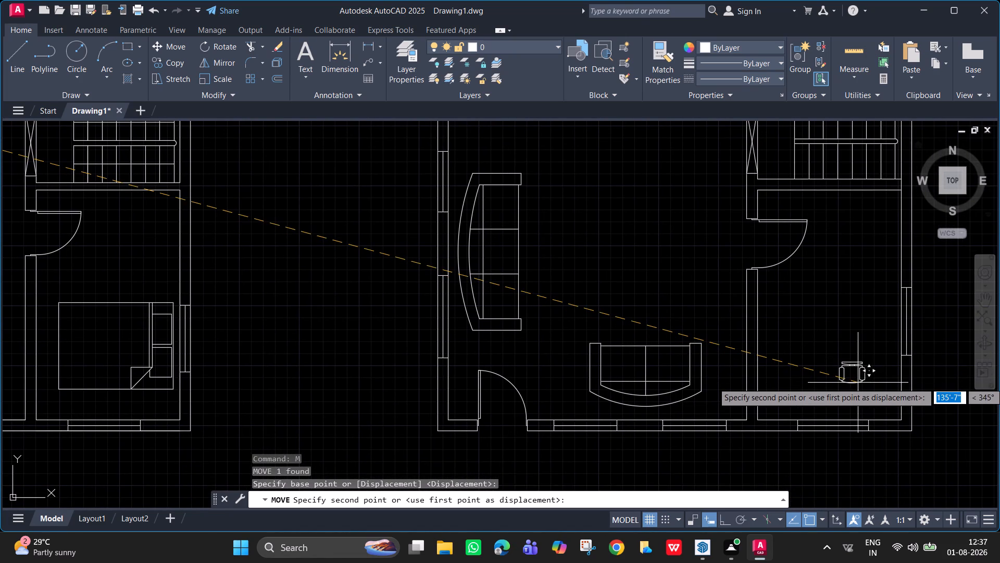
left_click(858, 383)
Turn Ortho on during a trial rotation of the armchair in the right plan's lower-right room.
left_click(857, 383)
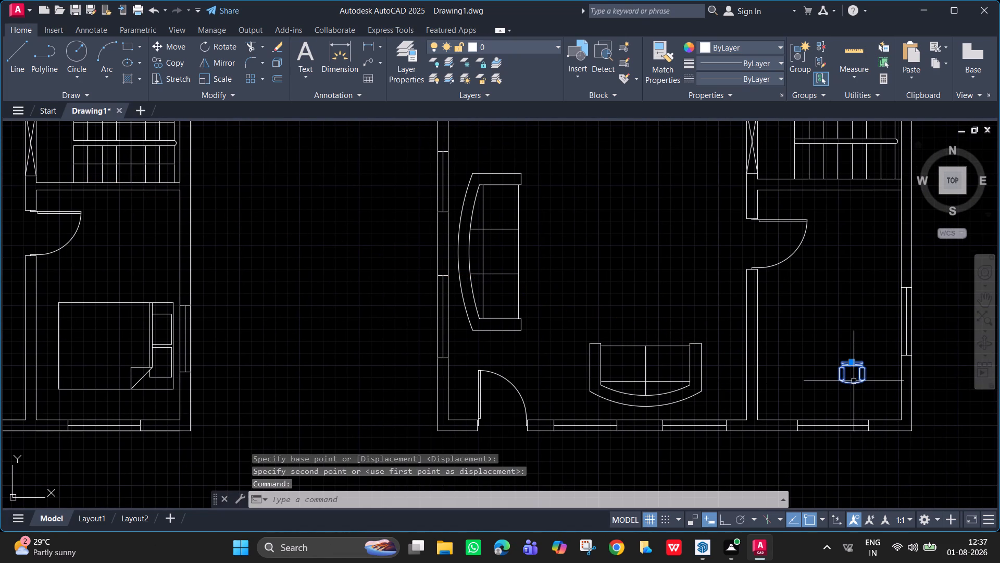
type("ro")
key("Return")
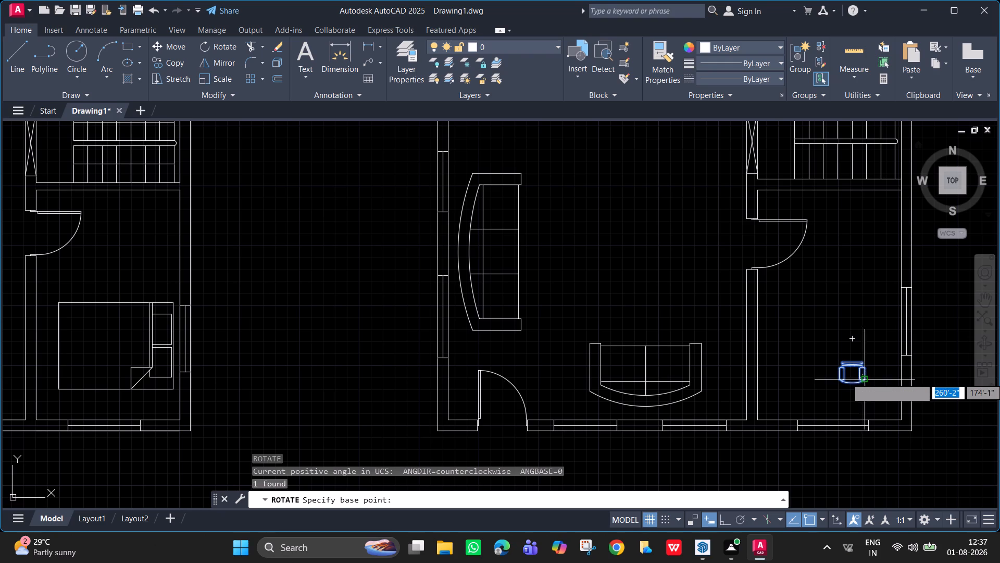
left_click(862, 378)
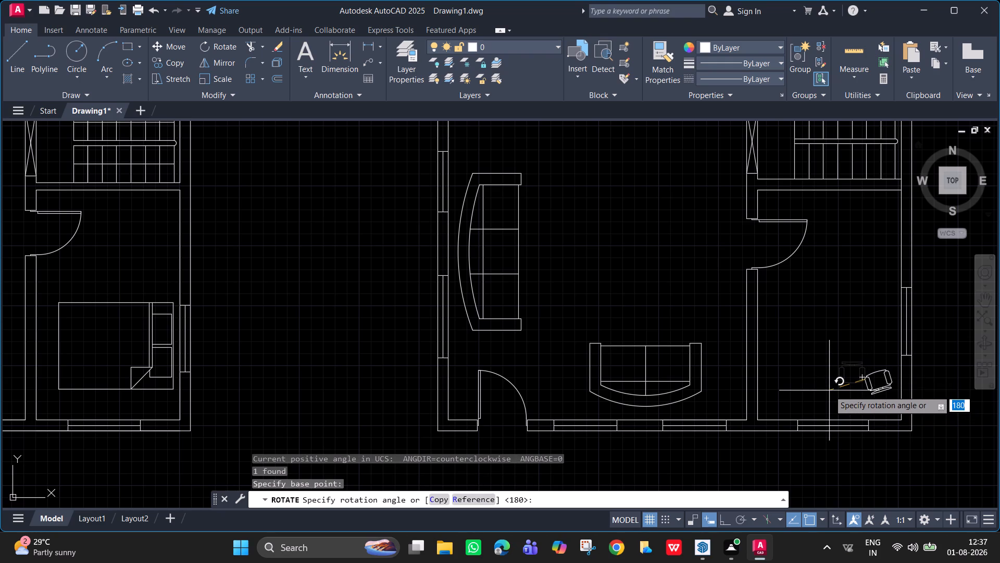
key("super+F8")
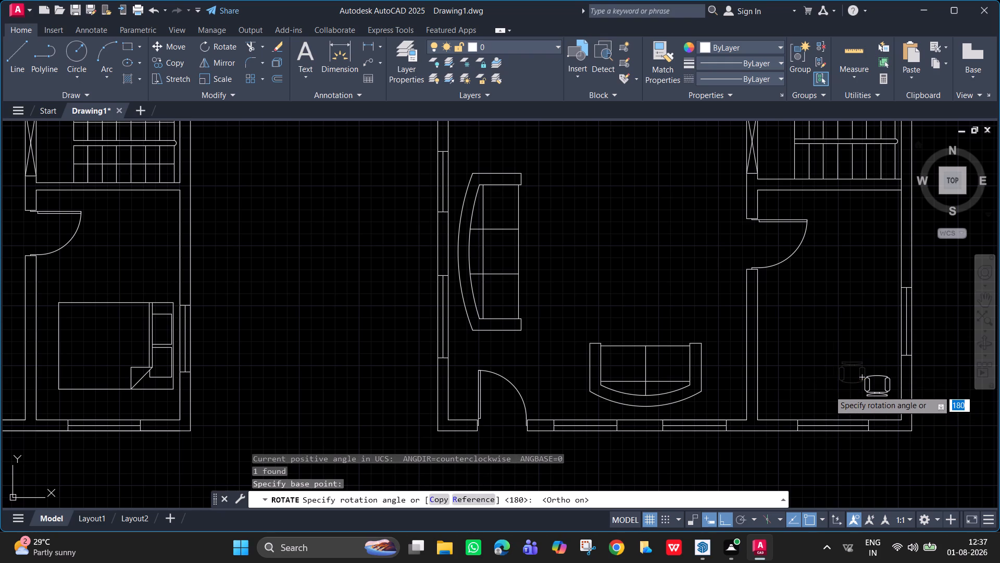
key("Escape")
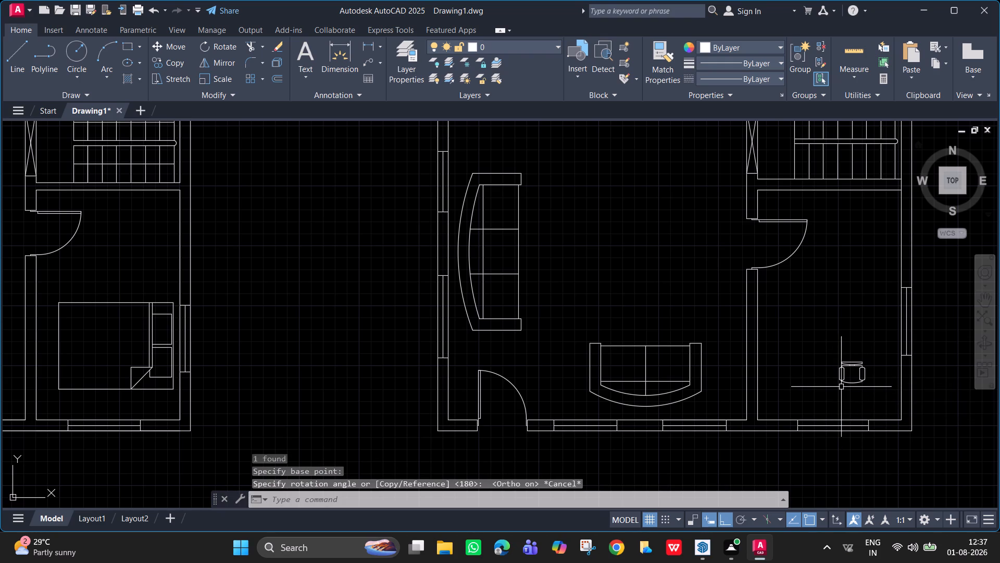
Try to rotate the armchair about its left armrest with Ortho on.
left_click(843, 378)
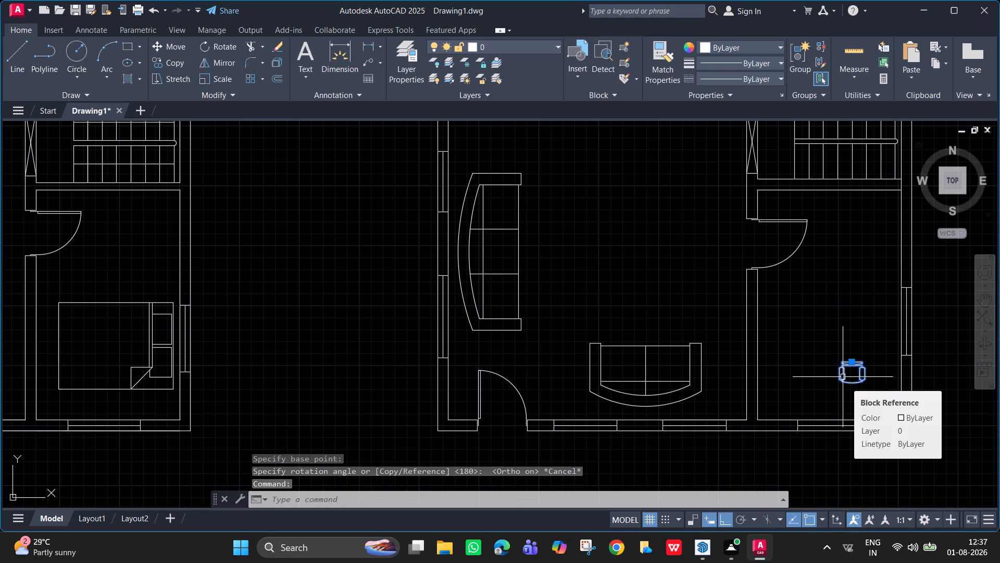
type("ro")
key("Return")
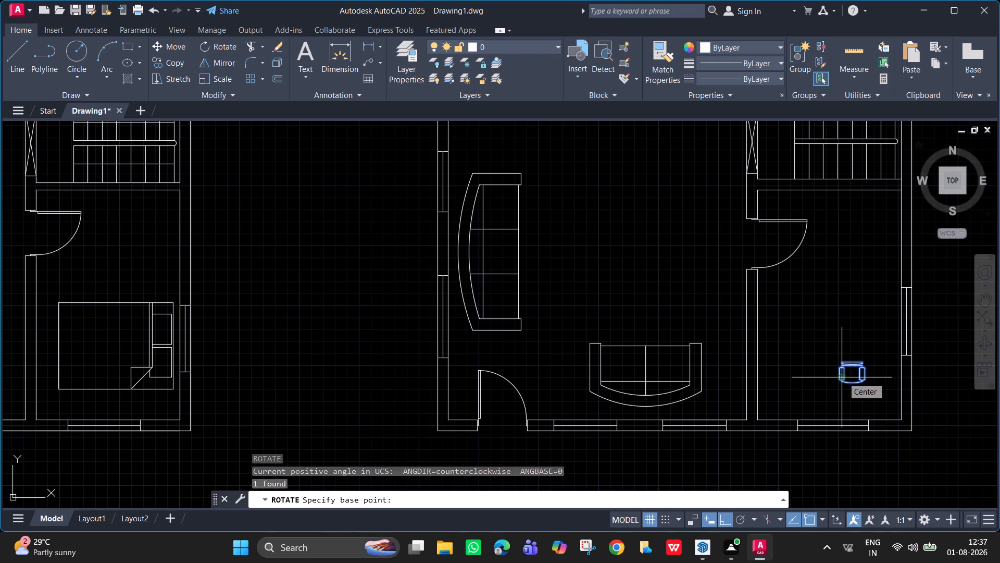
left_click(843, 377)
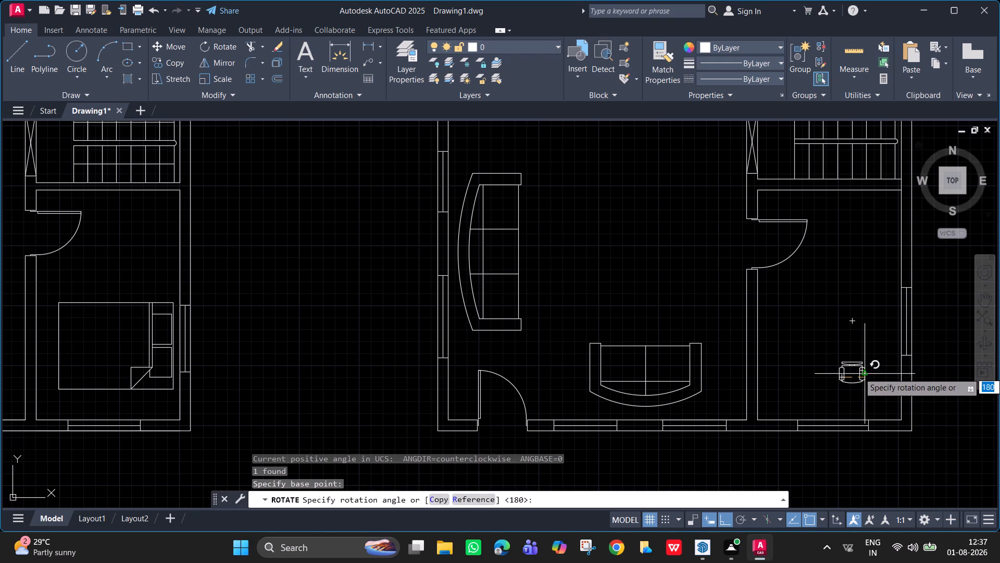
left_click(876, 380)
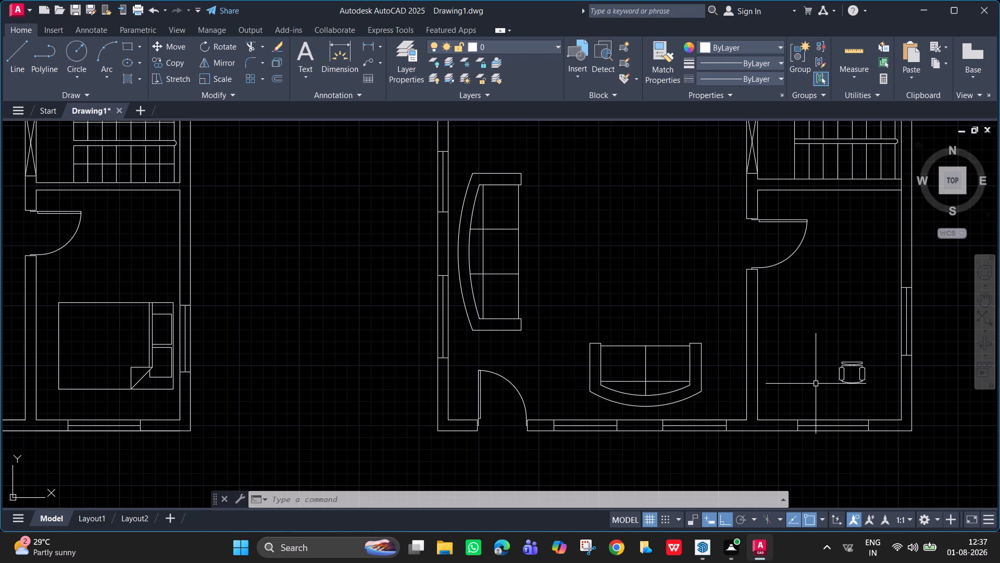
Scale up the armchair in the right plan's lower-right room from a base point just beyond its lower-right corner.
scroll(861, 368, "up", 2)
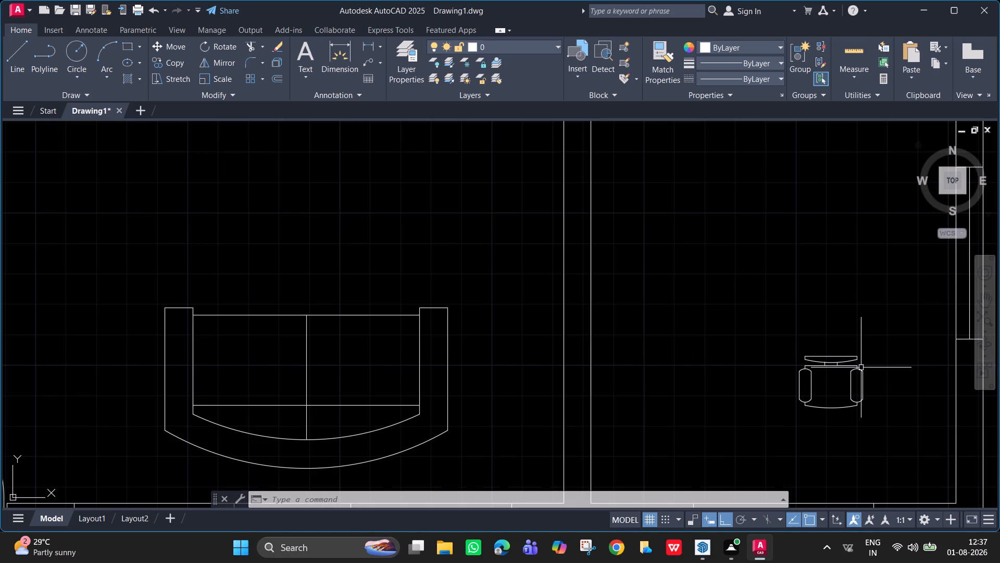
left_click(856, 403)
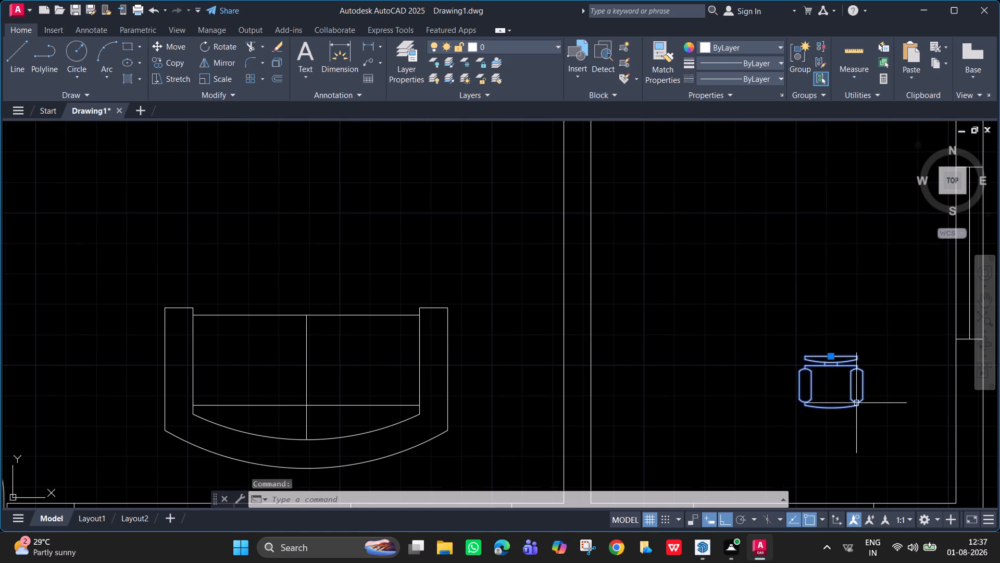
type("sc")
key("Return")
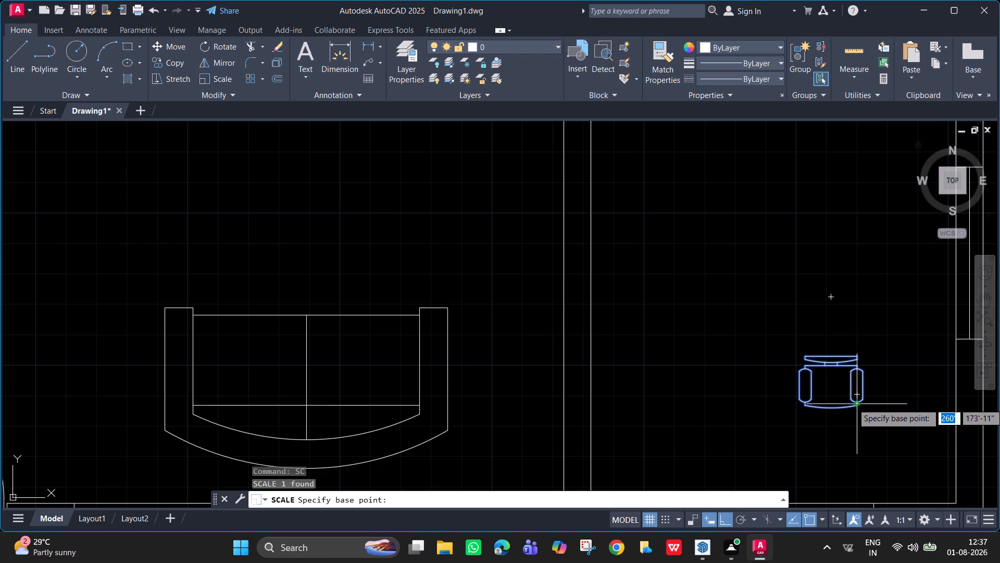
left_click_drag(874, 414, 868, 411)
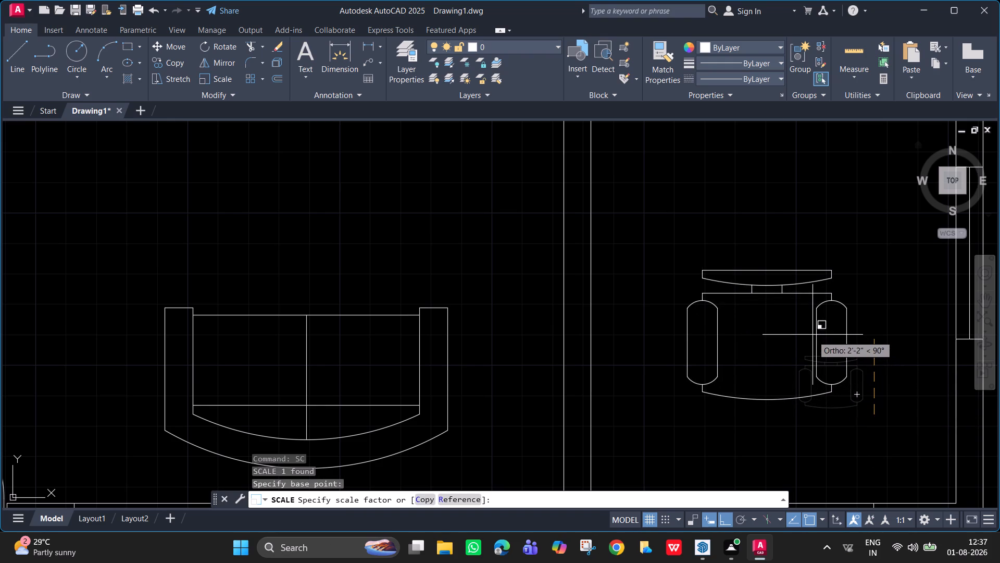
left_click(813, 335)
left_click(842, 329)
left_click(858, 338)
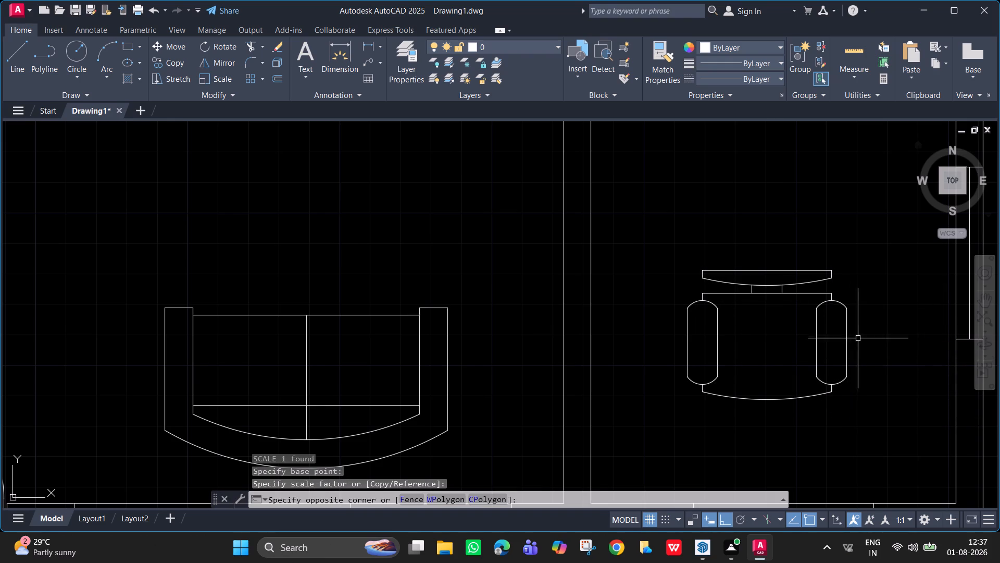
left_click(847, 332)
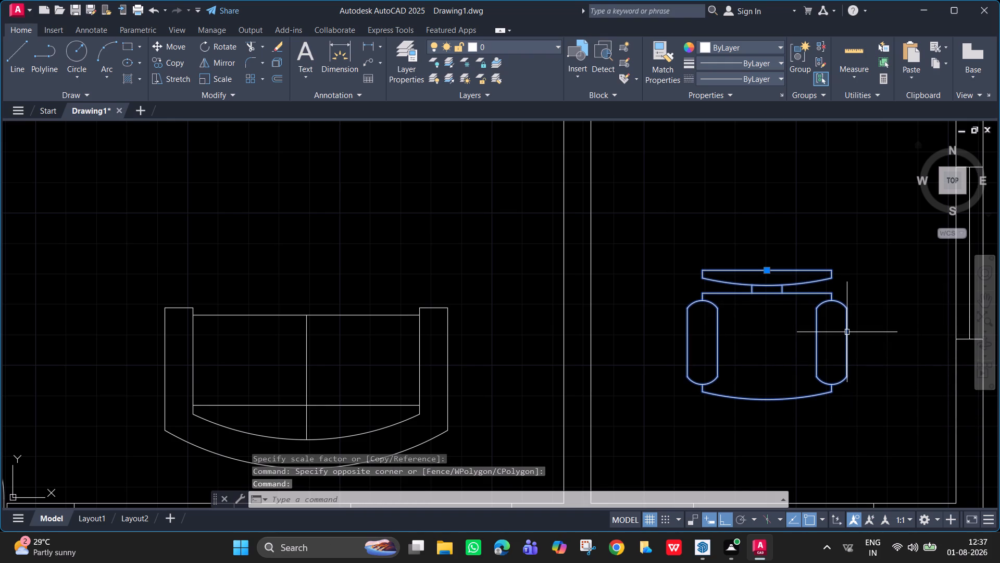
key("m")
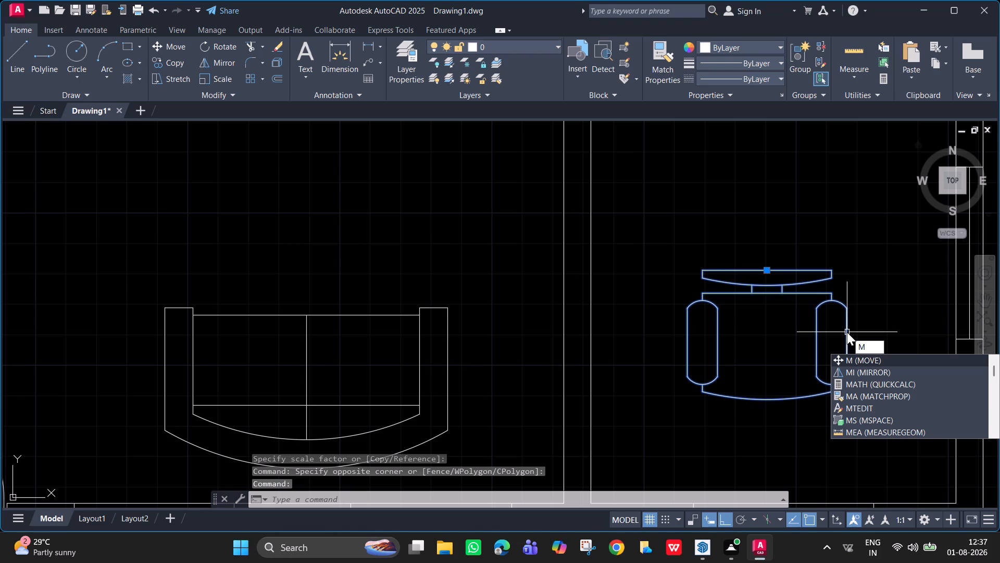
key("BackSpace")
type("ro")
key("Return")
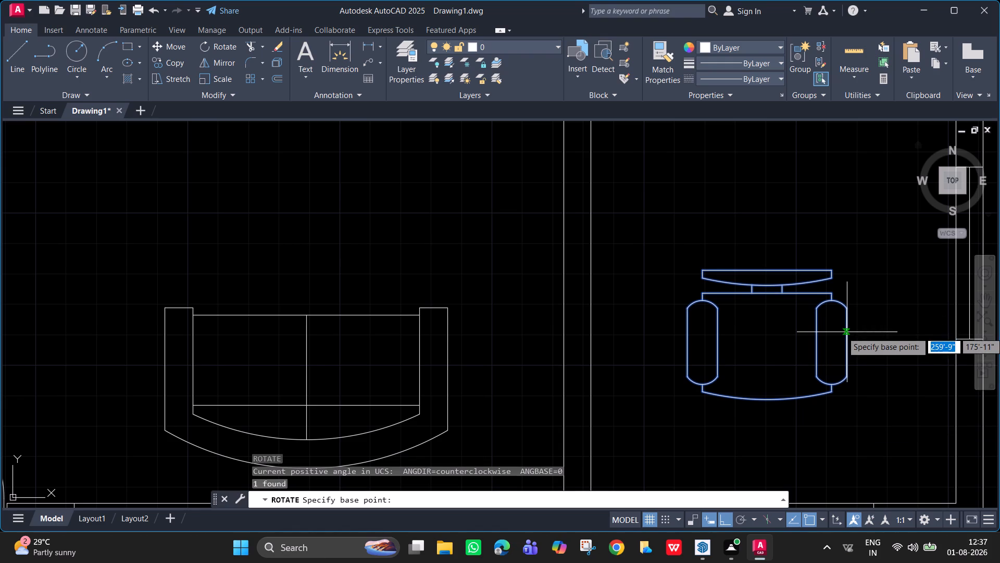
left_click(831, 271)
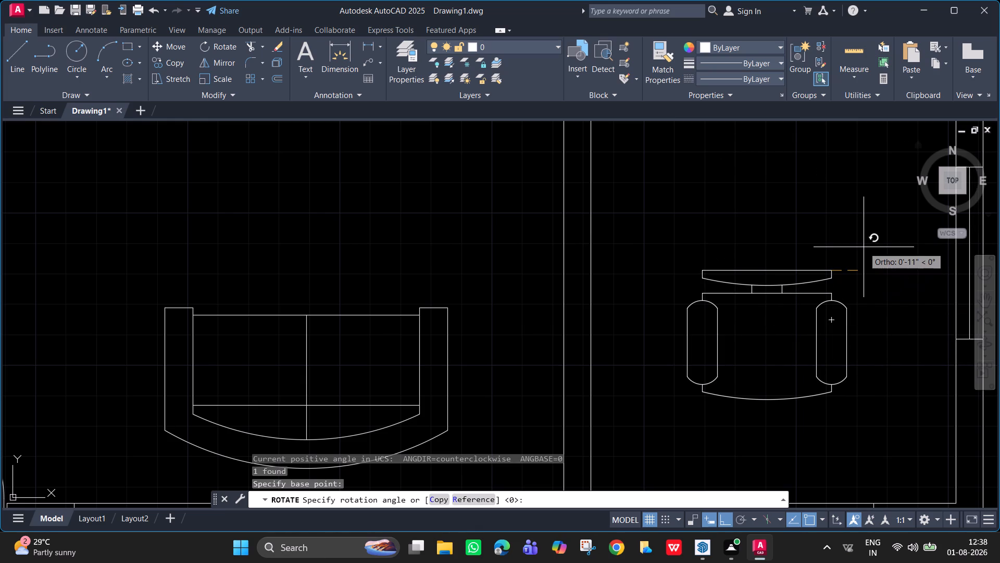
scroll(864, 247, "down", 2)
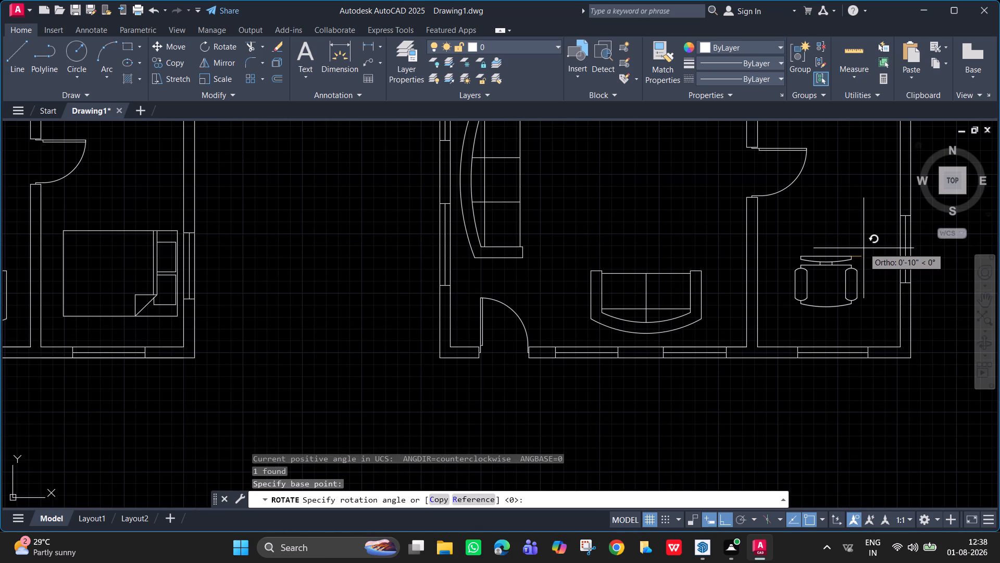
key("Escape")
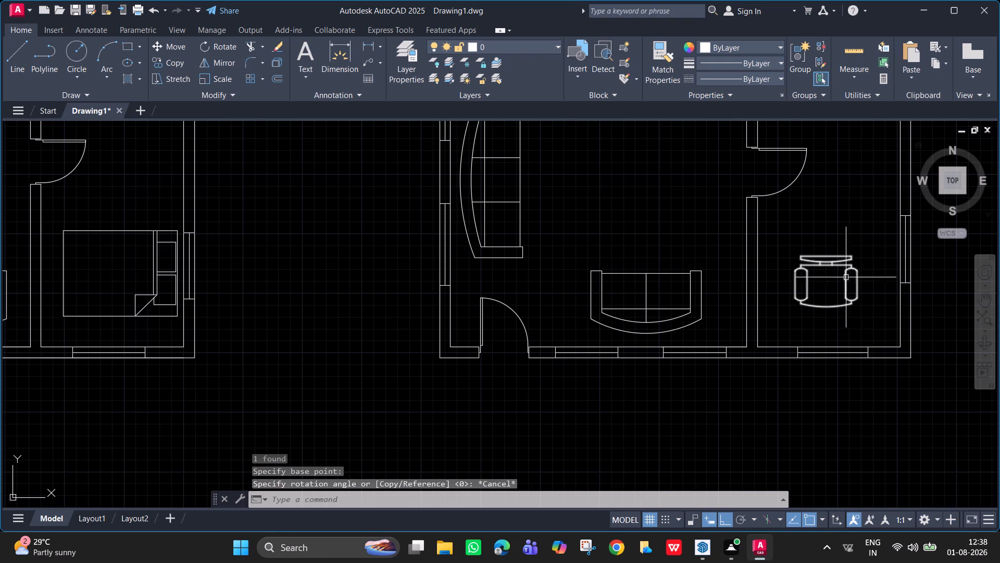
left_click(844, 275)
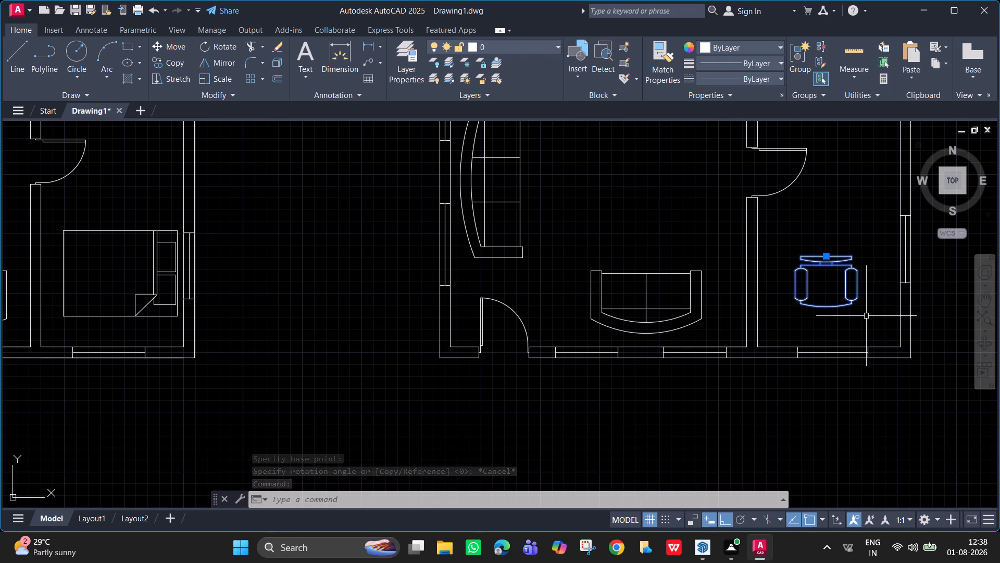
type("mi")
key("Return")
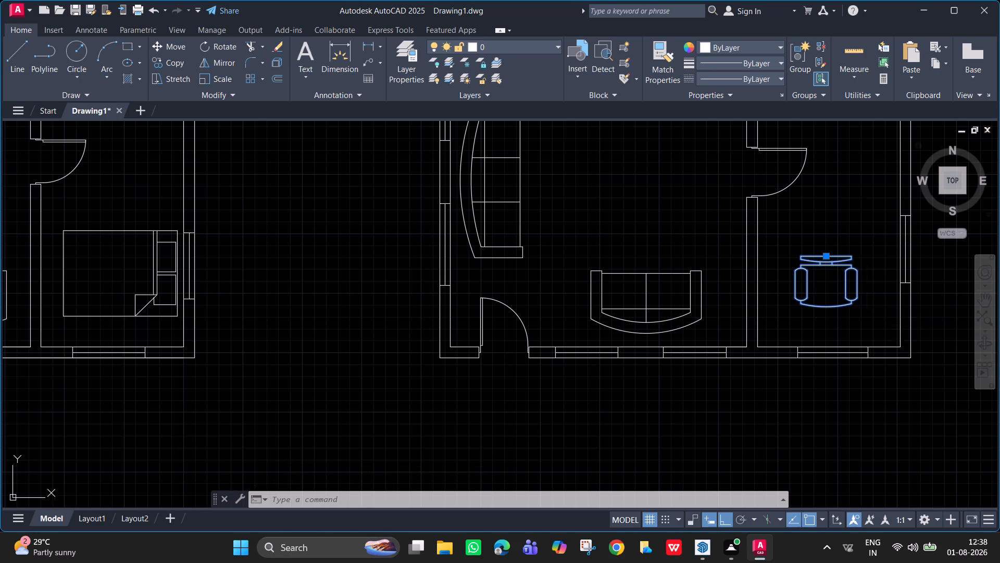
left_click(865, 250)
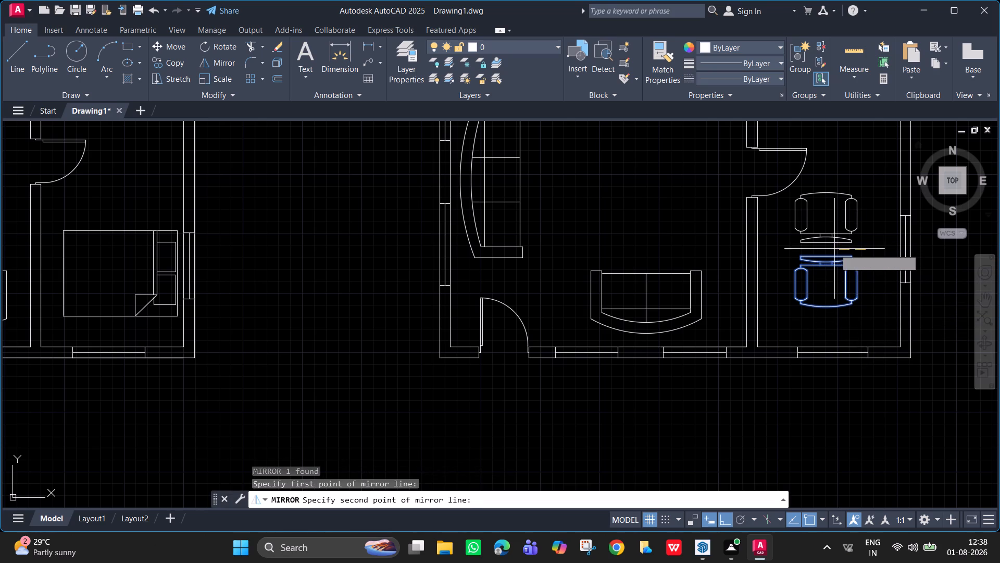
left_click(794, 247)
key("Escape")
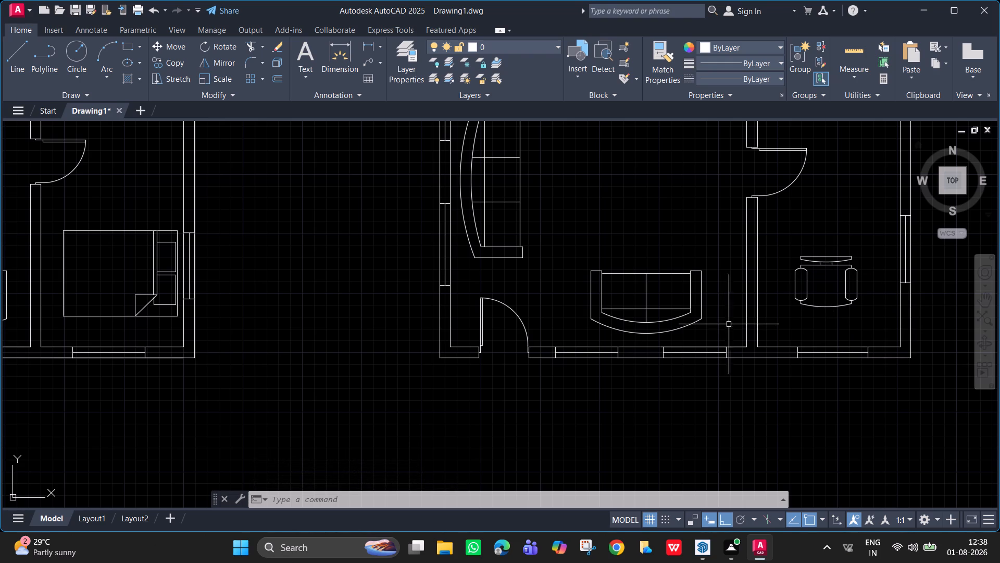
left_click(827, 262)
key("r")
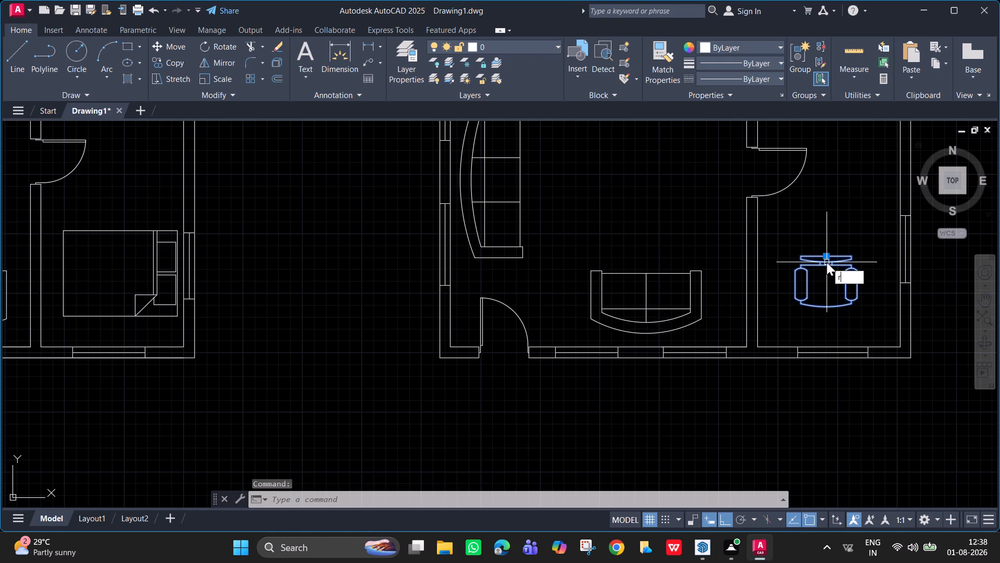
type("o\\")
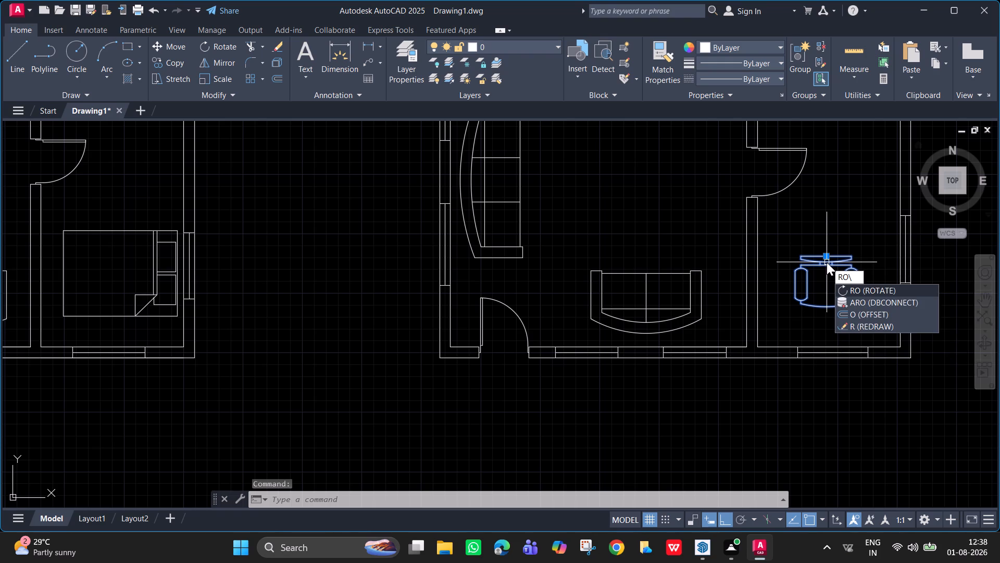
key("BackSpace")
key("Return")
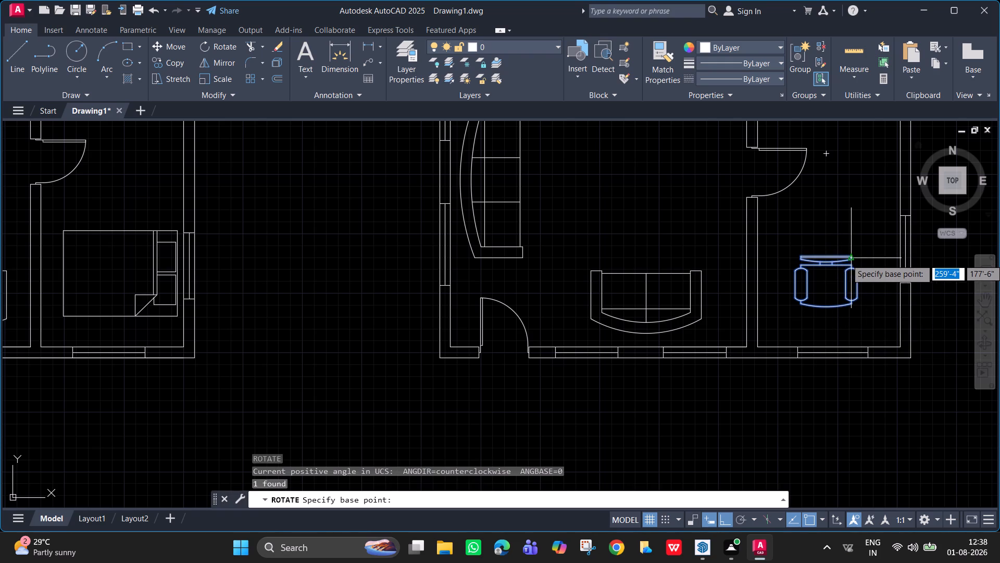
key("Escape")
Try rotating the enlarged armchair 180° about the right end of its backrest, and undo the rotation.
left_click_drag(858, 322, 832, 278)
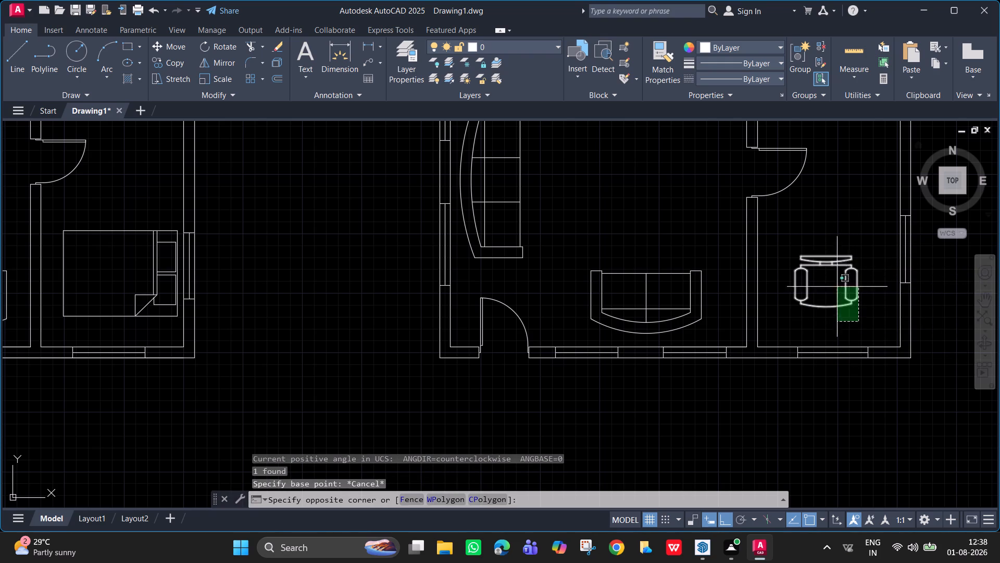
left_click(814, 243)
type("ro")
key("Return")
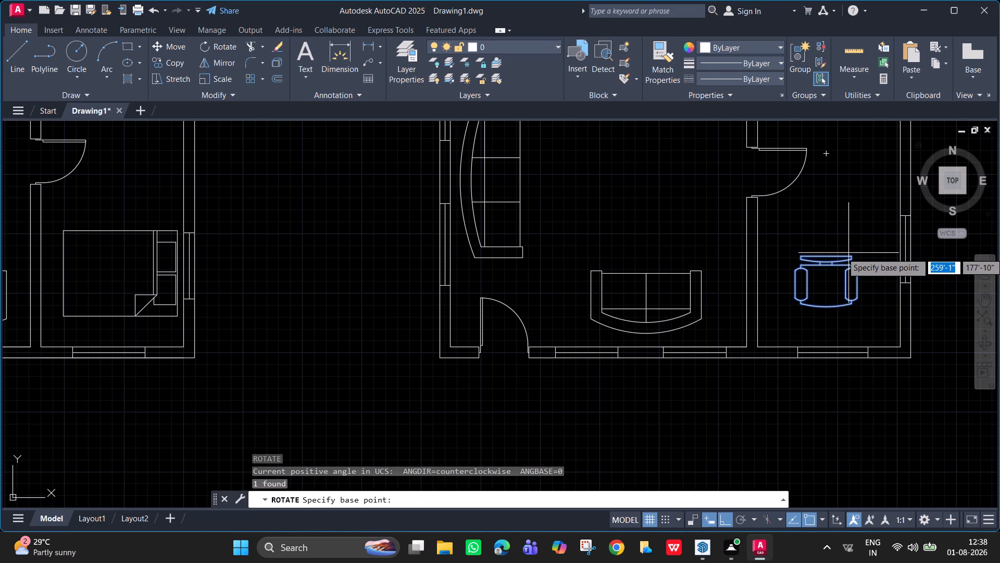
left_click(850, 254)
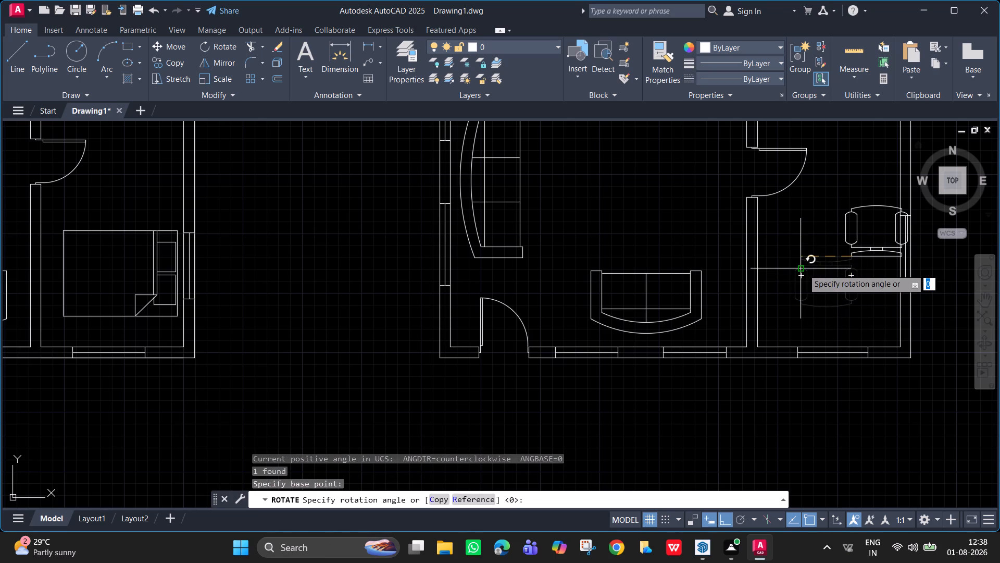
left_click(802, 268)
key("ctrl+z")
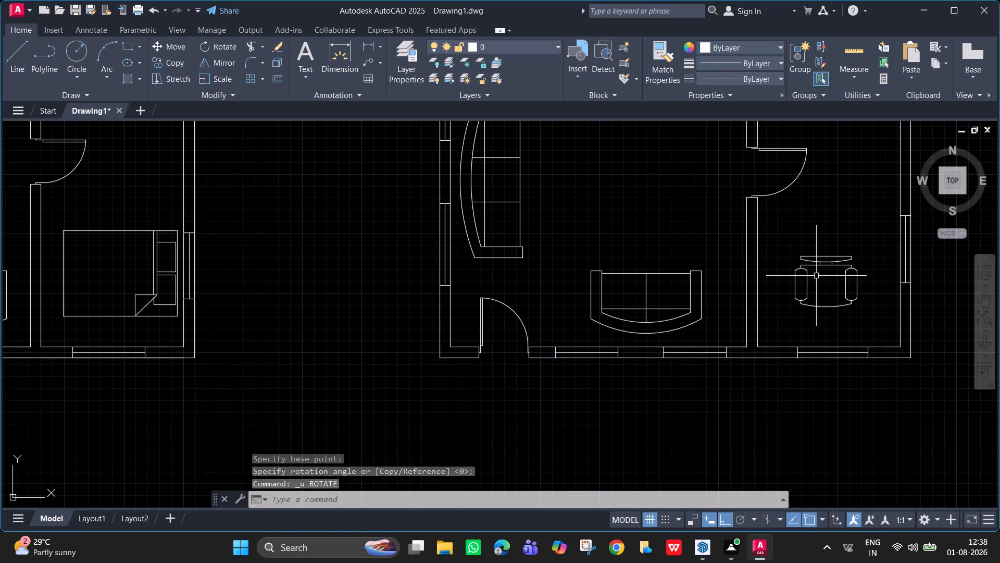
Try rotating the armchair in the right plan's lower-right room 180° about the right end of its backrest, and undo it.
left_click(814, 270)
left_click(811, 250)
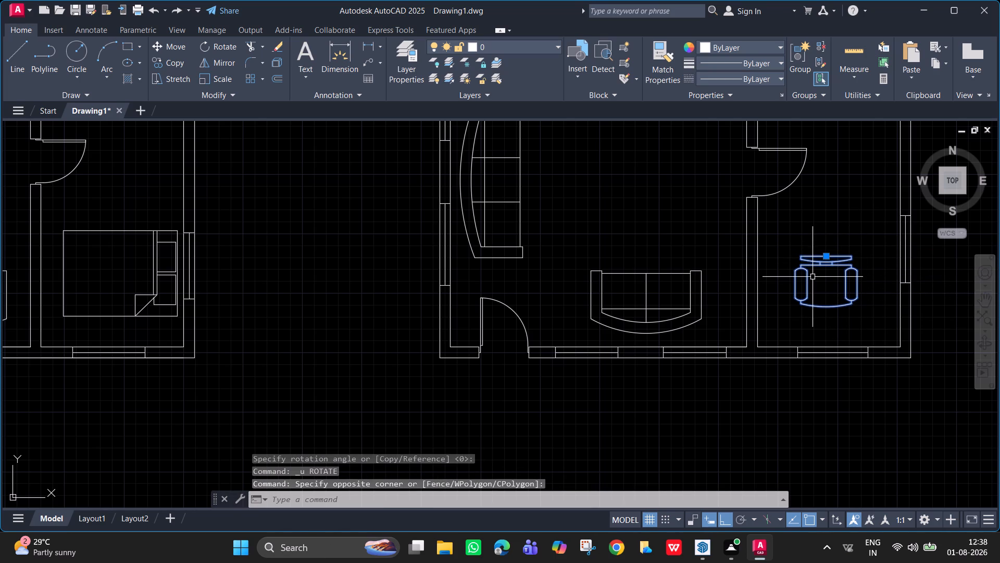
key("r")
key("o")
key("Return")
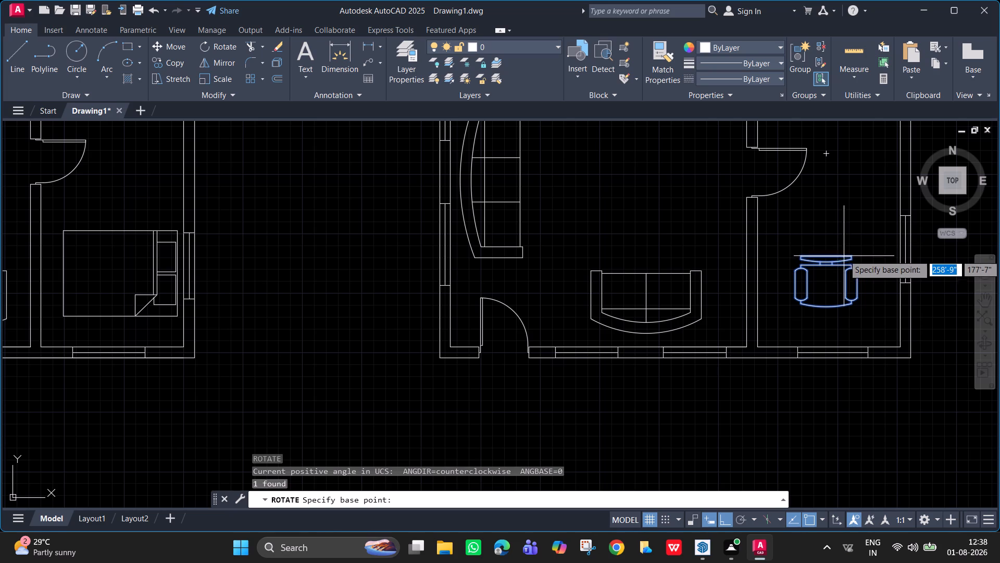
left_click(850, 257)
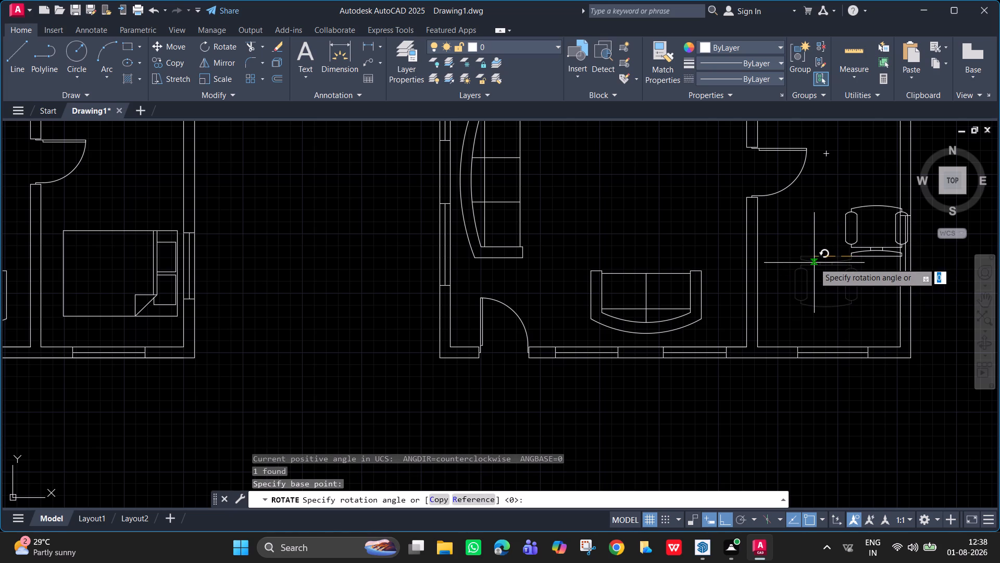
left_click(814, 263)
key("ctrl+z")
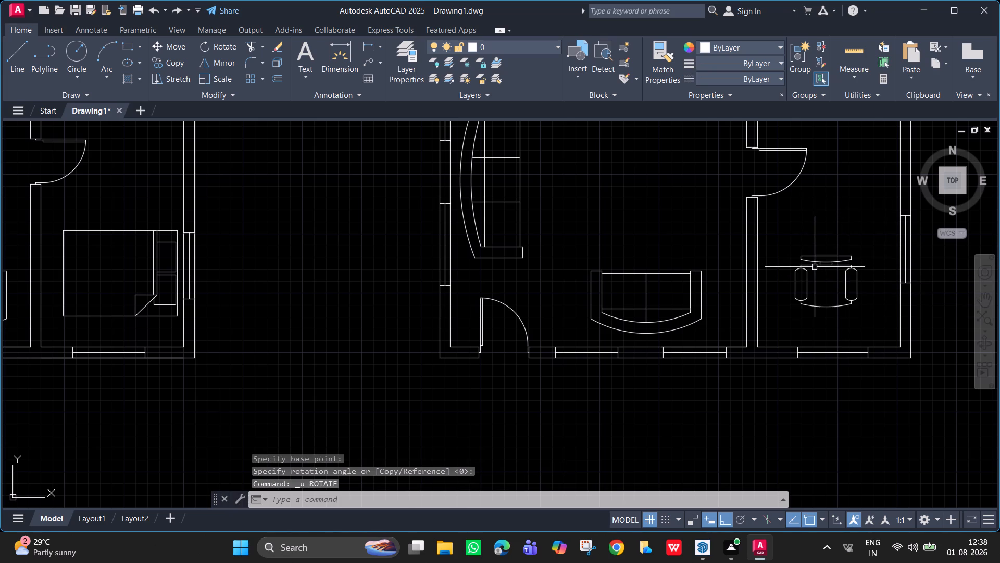
Rotate the armchair in the right plan's lower-right room 180° about the right end of its backrest.
left_click(834, 258)
type("ro")
key("Return")
left_click(849, 256)
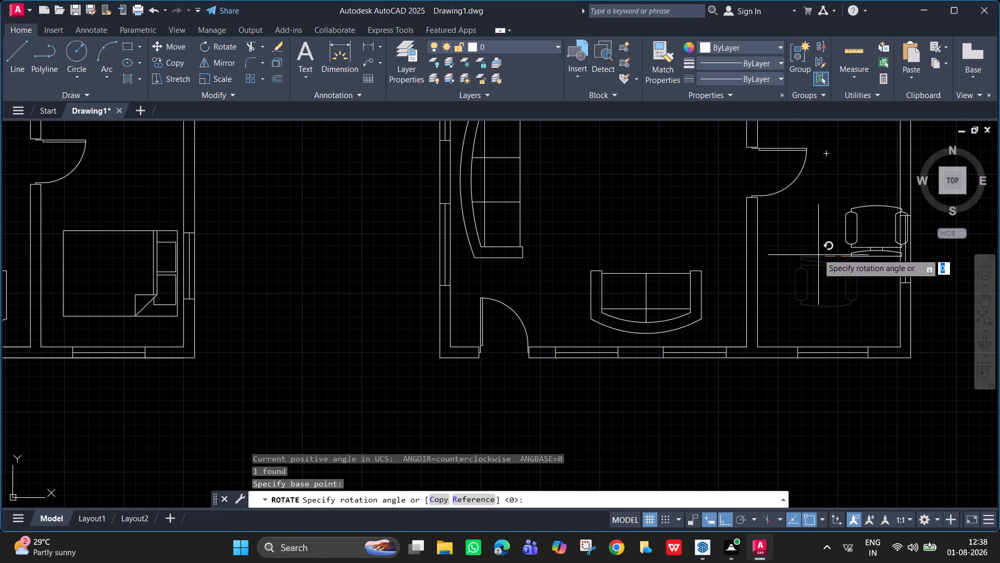
left_click(817, 252)
Move the rotated armchair about 6'-8" with Ortho off so its backrest sits against the room's bottom window wall.
left_click(868, 247)
key("m")
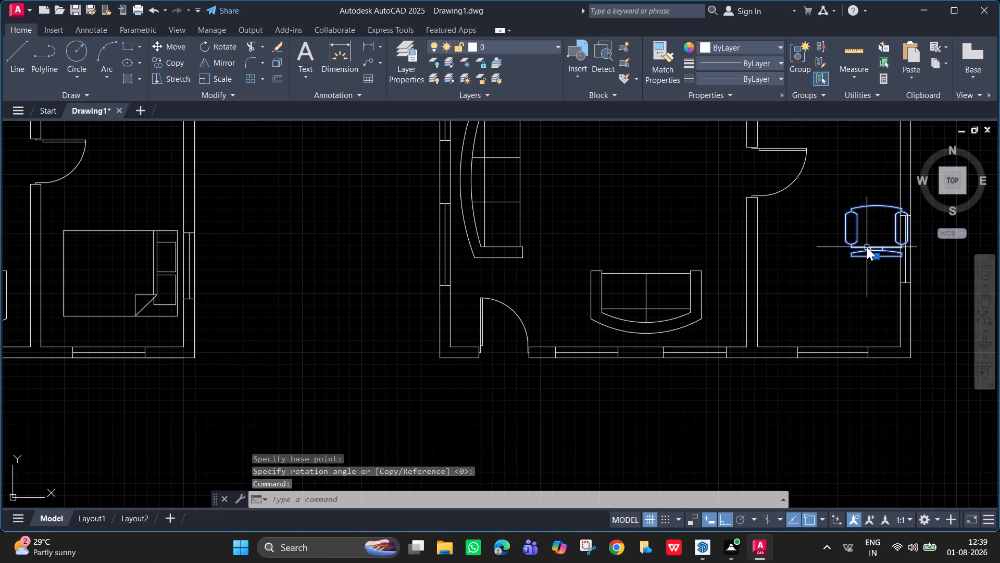
key("Return")
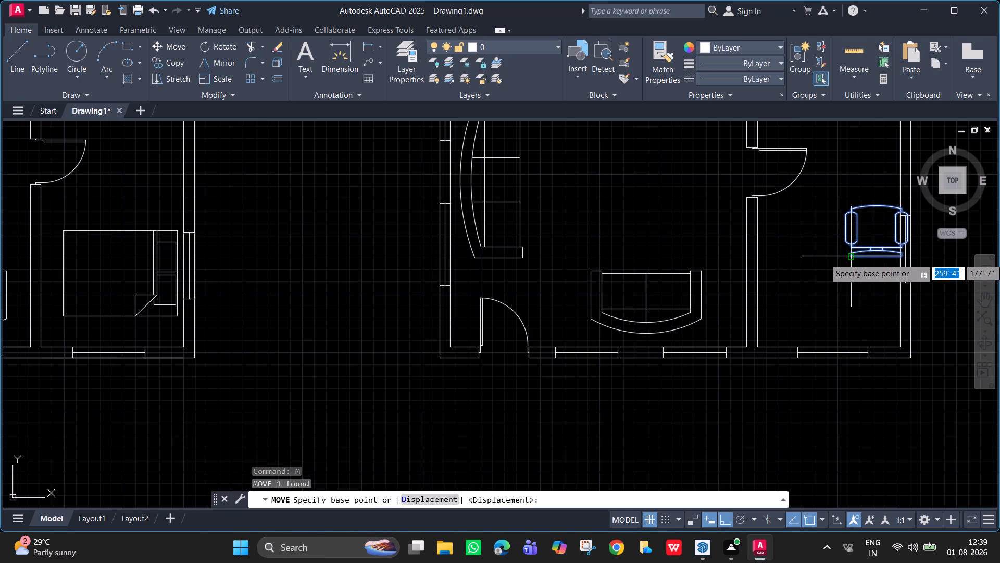
left_click(853, 259)
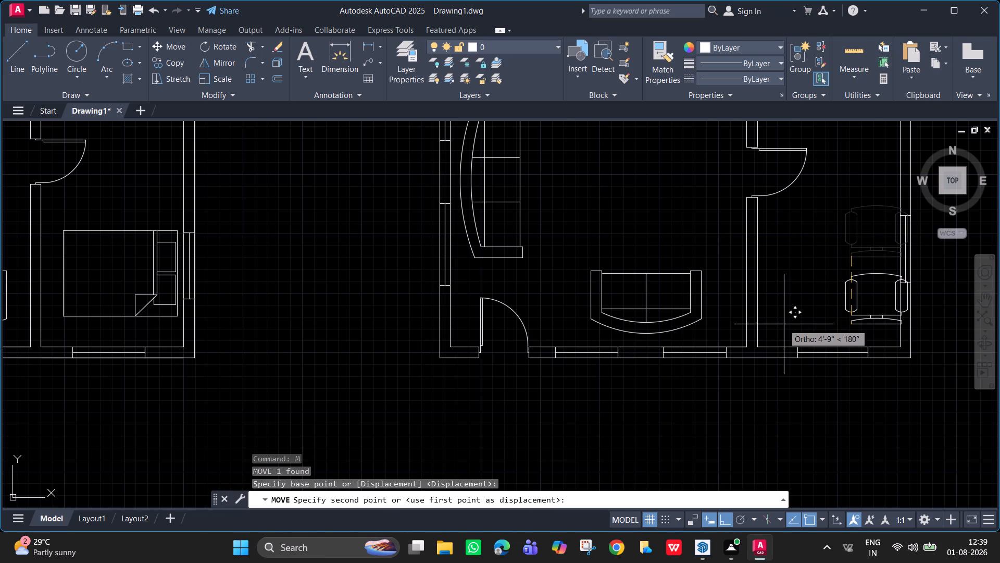
key("F8")
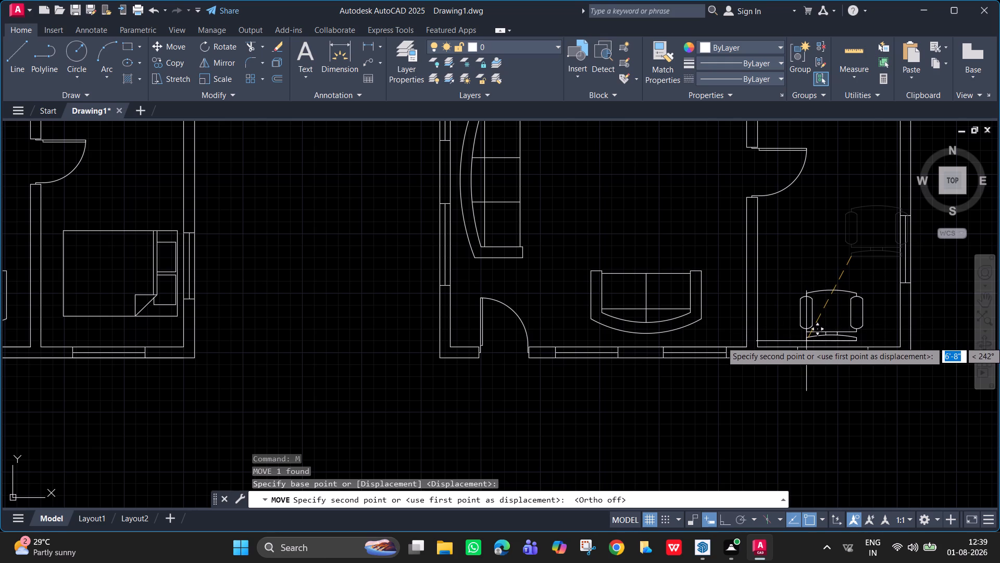
left_click(807, 342)
Copy the armchair from the lower-right room into the right plan's living room, just below its upper wall.
scroll(606, 307, "down", 1)
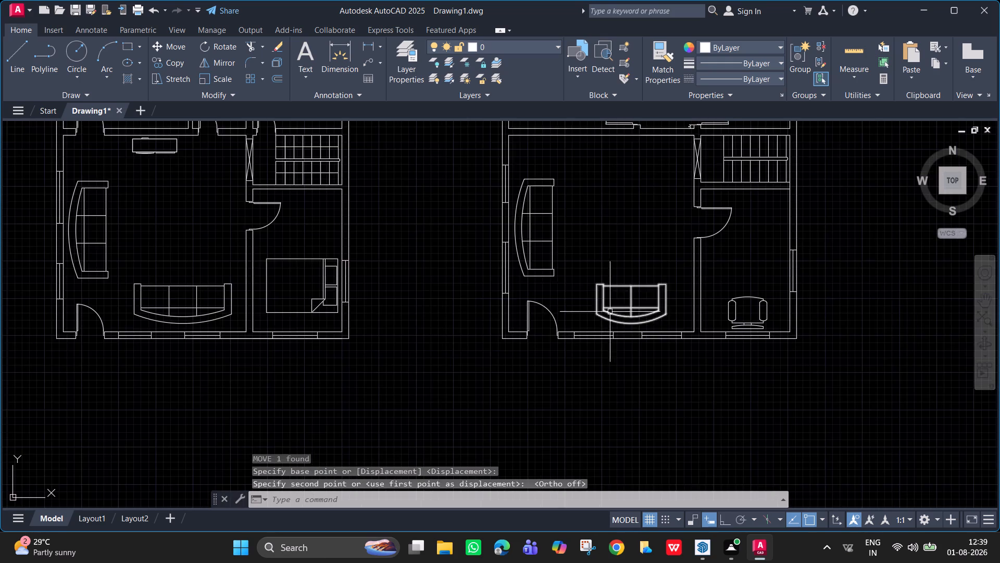
middle_click_drag(614, 315, 643, 336)
middle_click_drag(652, 347, 659, 382)
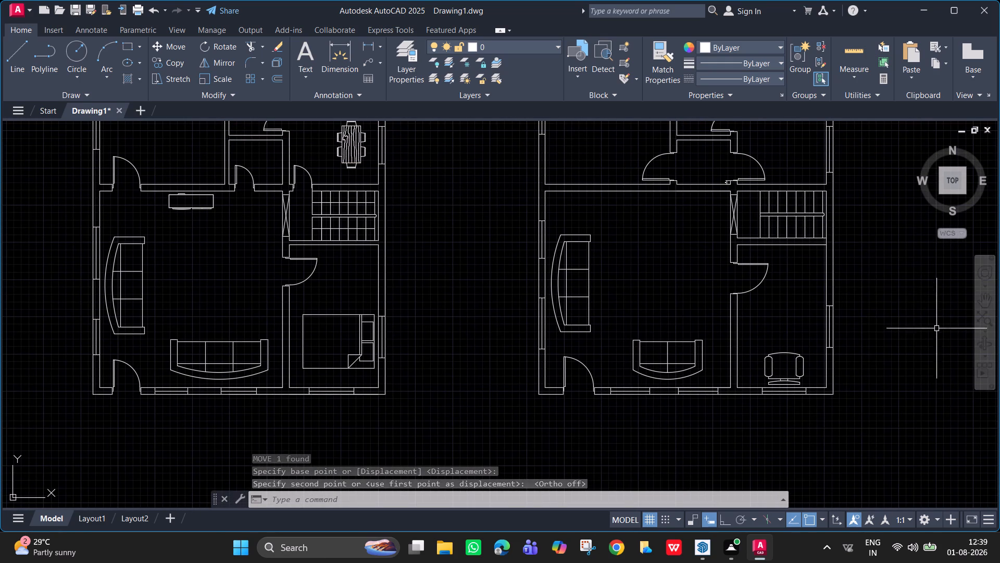
left_click(802, 361)
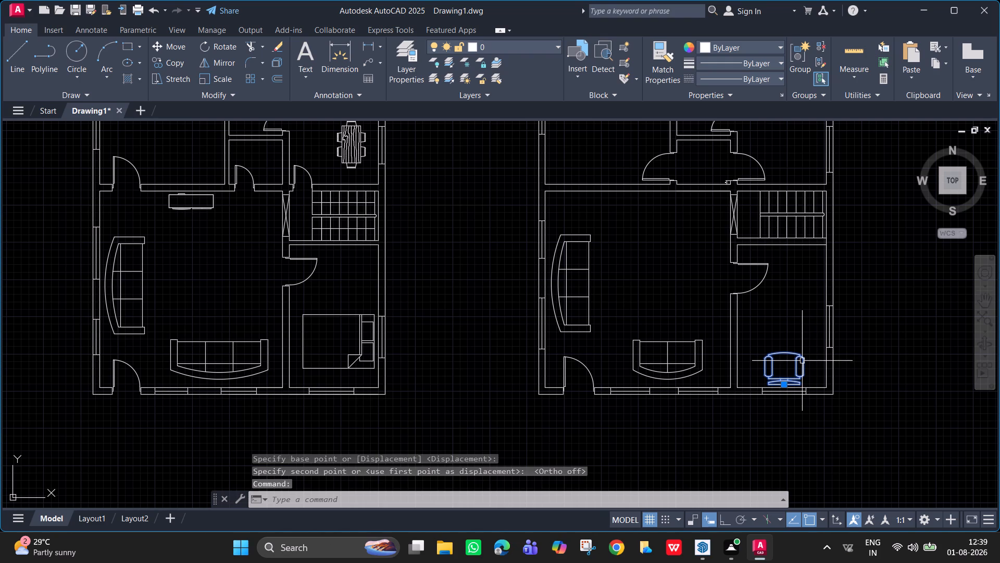
type("co")
key("Return")
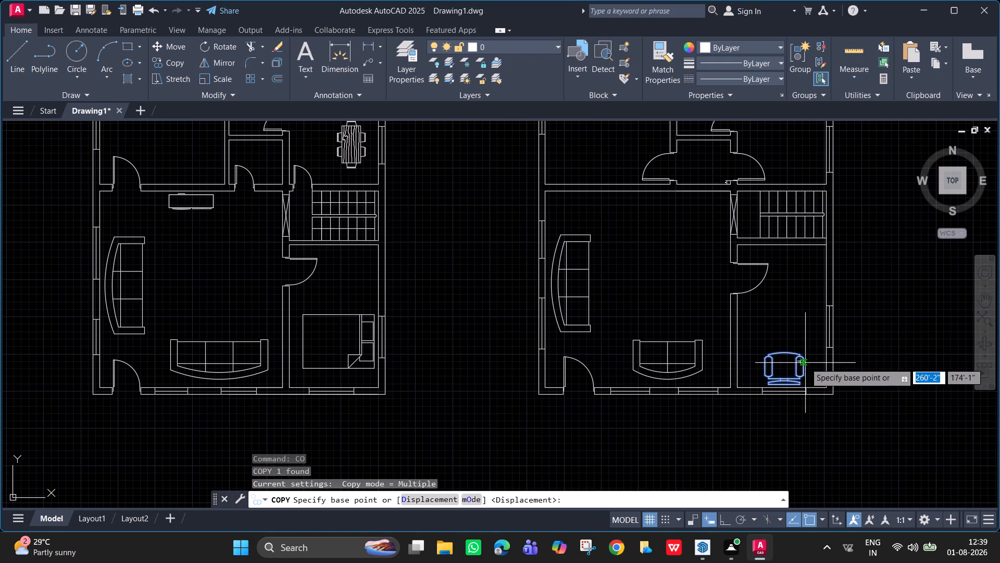
left_click(804, 362)
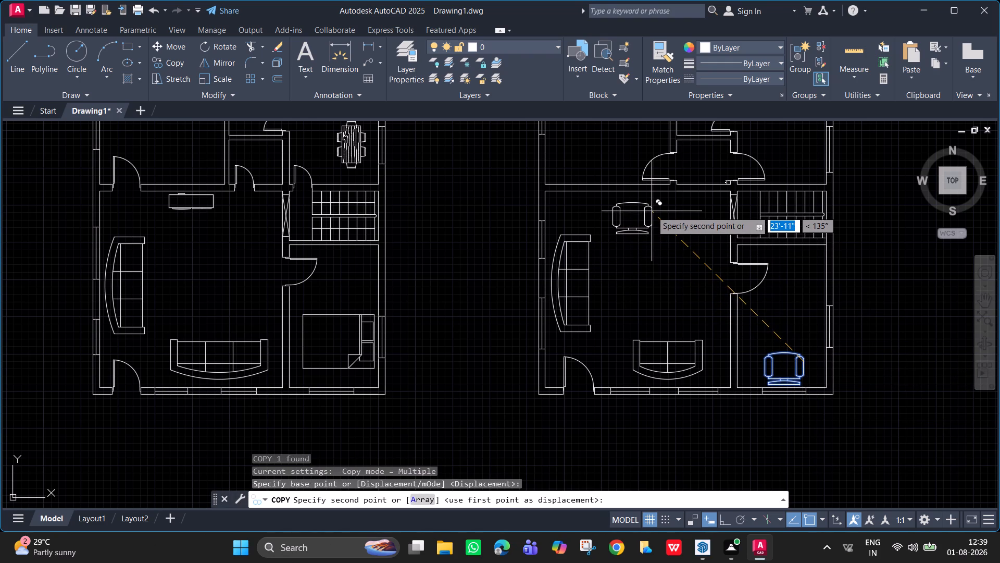
left_click(652, 211)
key("r")
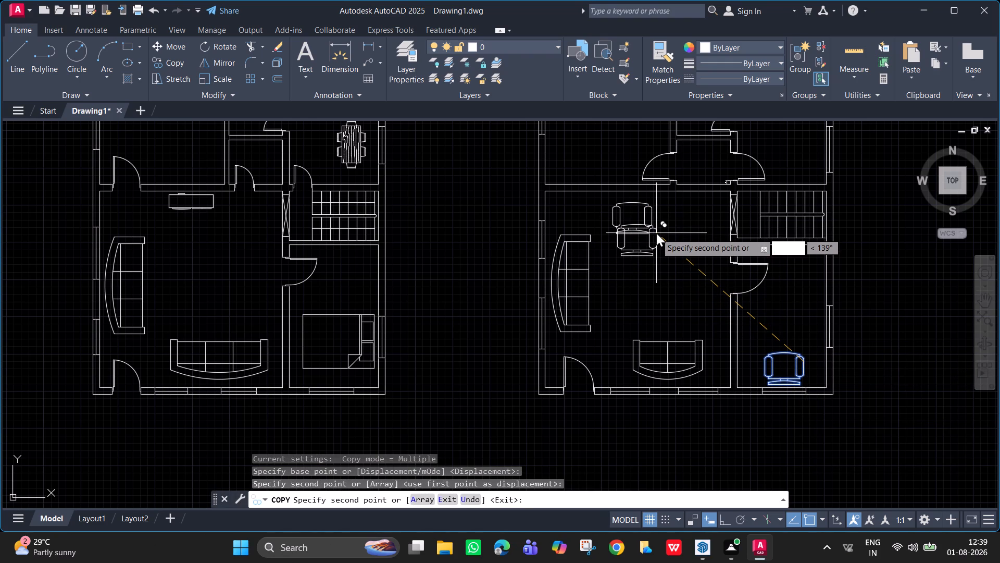
key("Escape")
Rotate the living-room armchair copy 180° about its upper-right armrest with Ortho on.
key("r")
key("o")
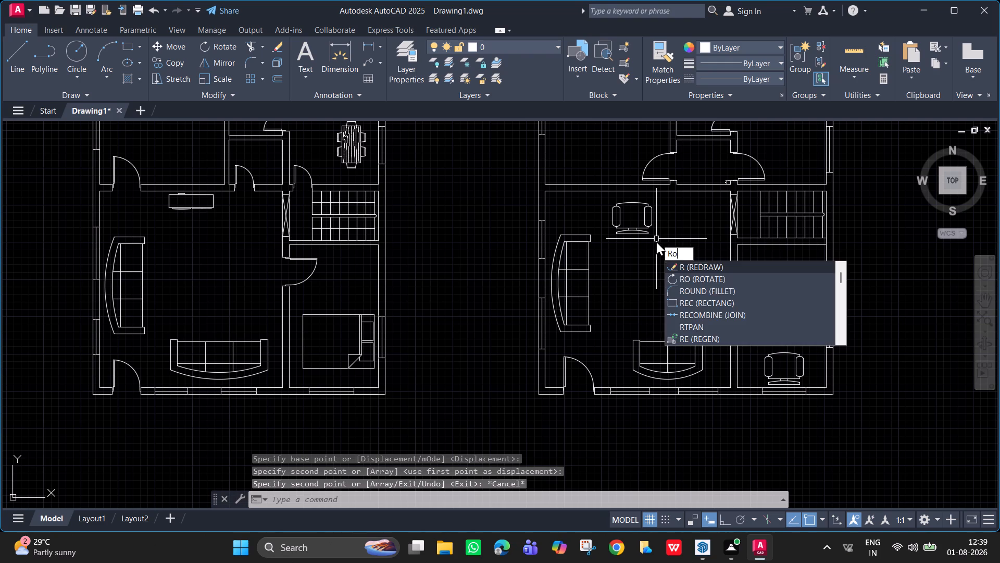
key("Return")
left_click(644, 231)
key("Return")
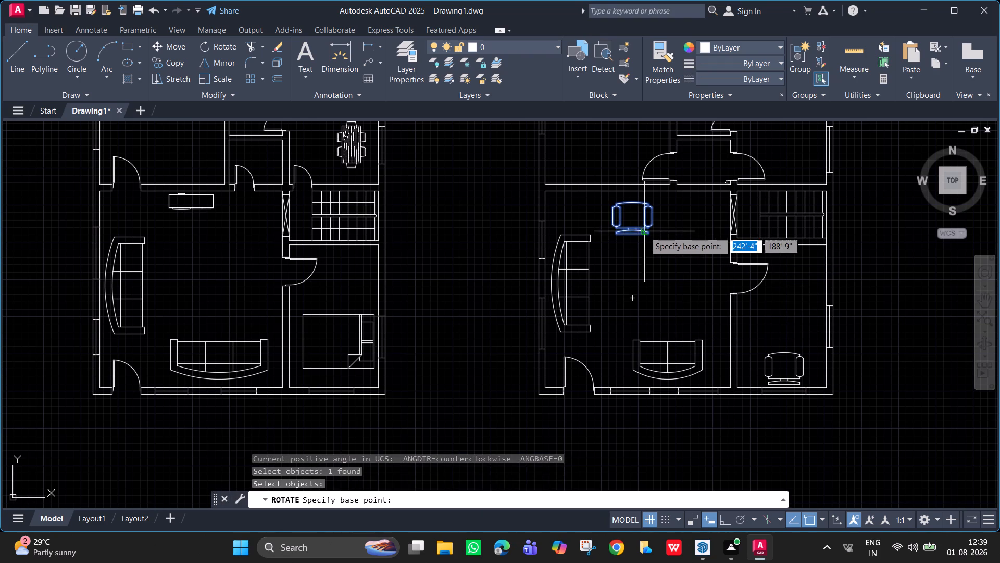
left_click(649, 205)
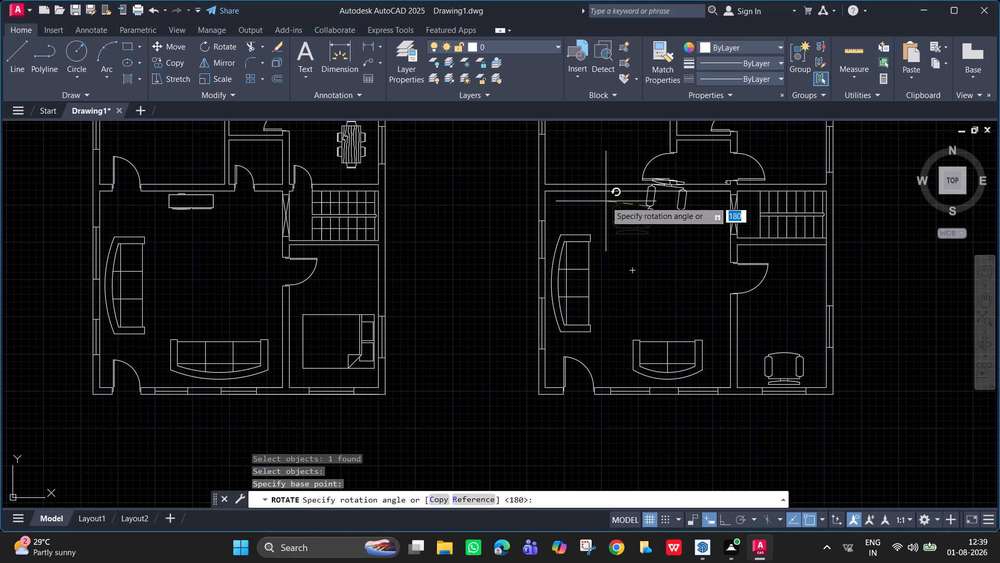
key("F8")
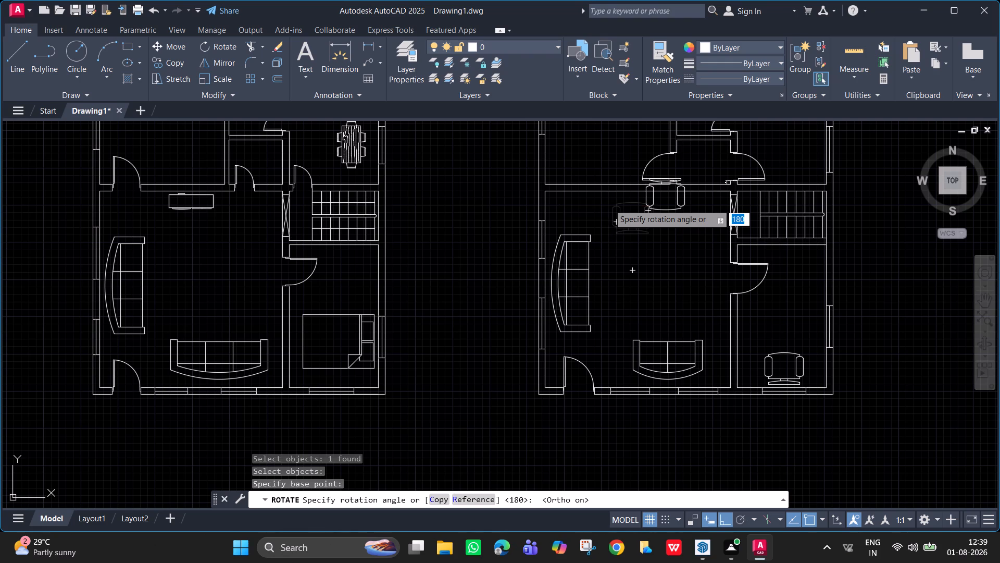
left_click(609, 204)
Move the rotated armchair copy with Ortho off so its backrest sits just below the living room's upper wall.
left_click(656, 205)
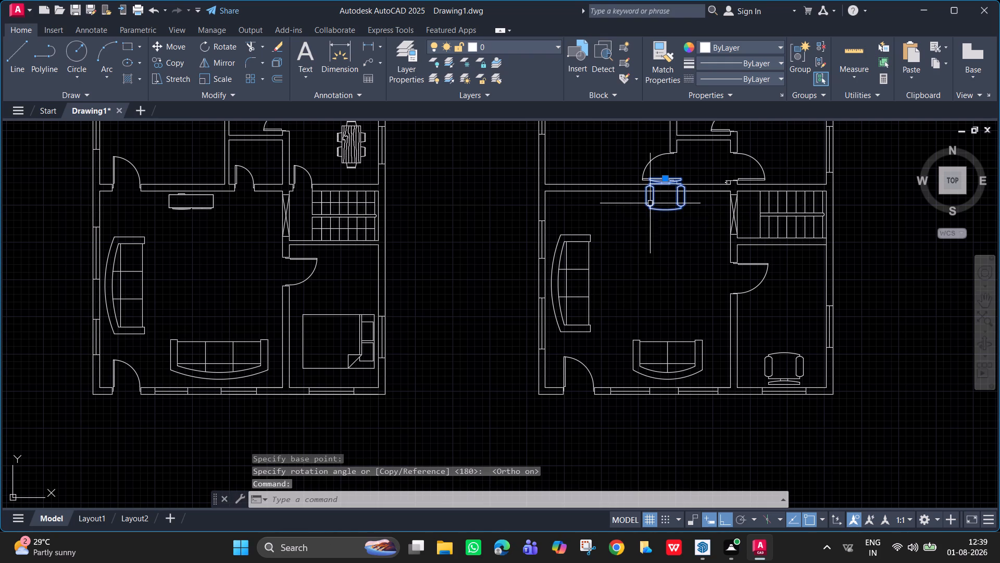
key("m")
key("shift+Return")
left_click(649, 204)
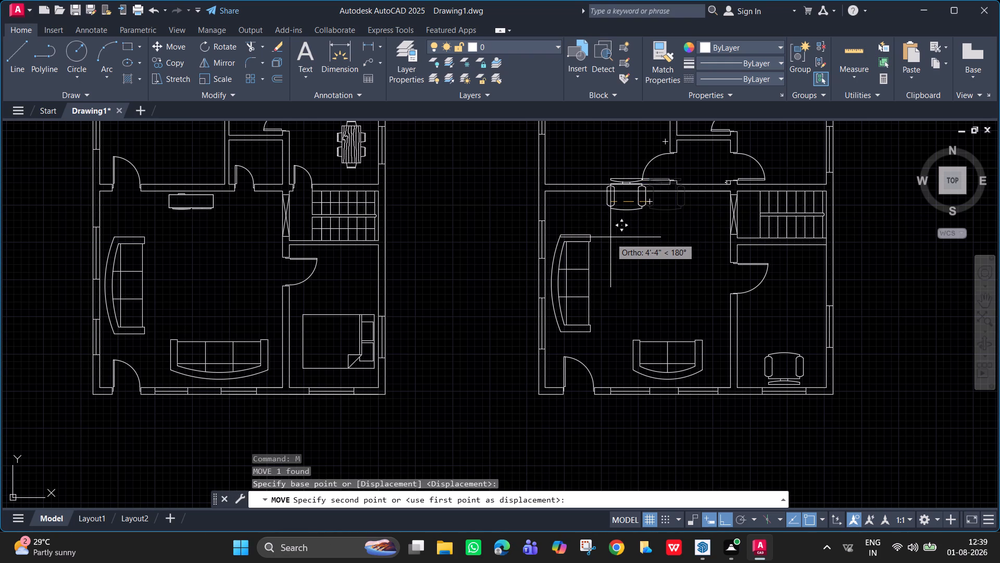
key("F8")
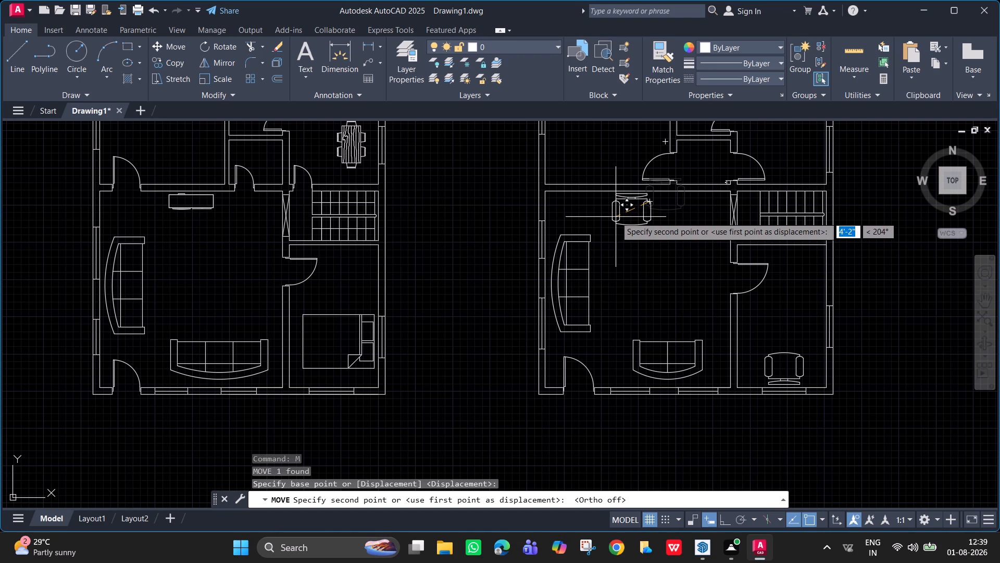
left_click(621, 218)
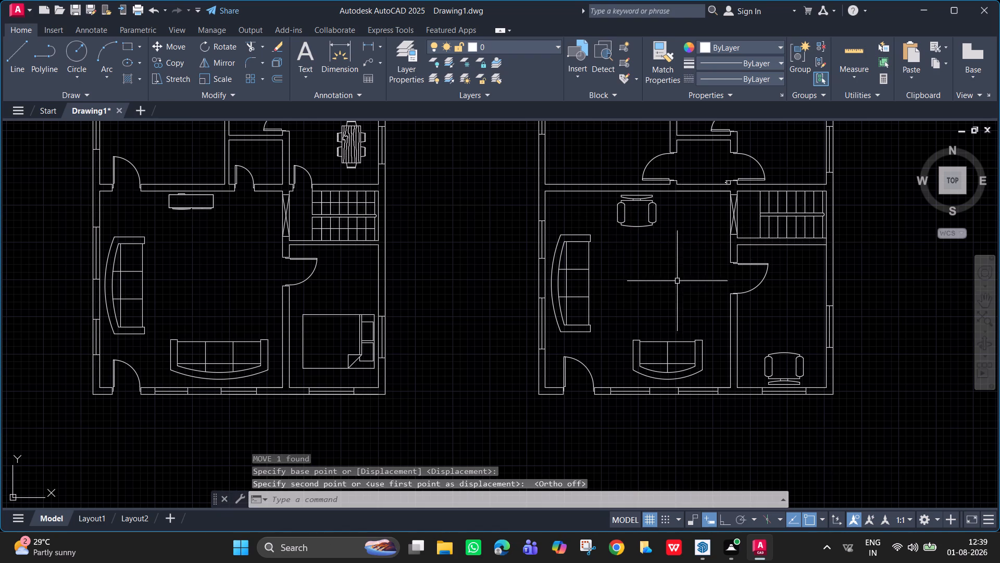
Copy the bed from the left plan's upper-left bedroom into the right plan's upper-right and upper-left bedrooms.
scroll(675, 276, "down", 1)
middle_click_drag(675, 276, 699, 325)
middle_click_drag(715, 236, 731, 250)
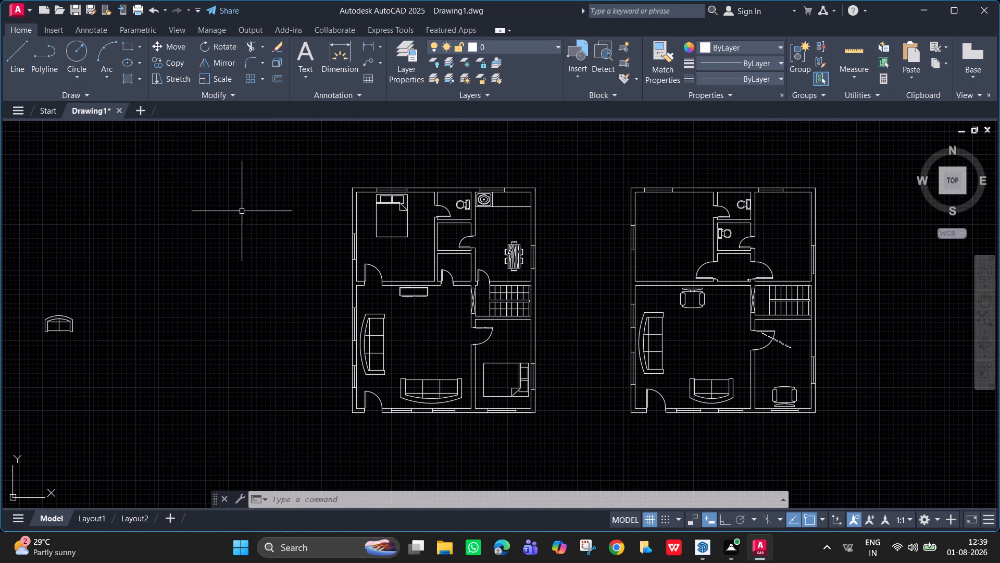
left_click(381, 237)
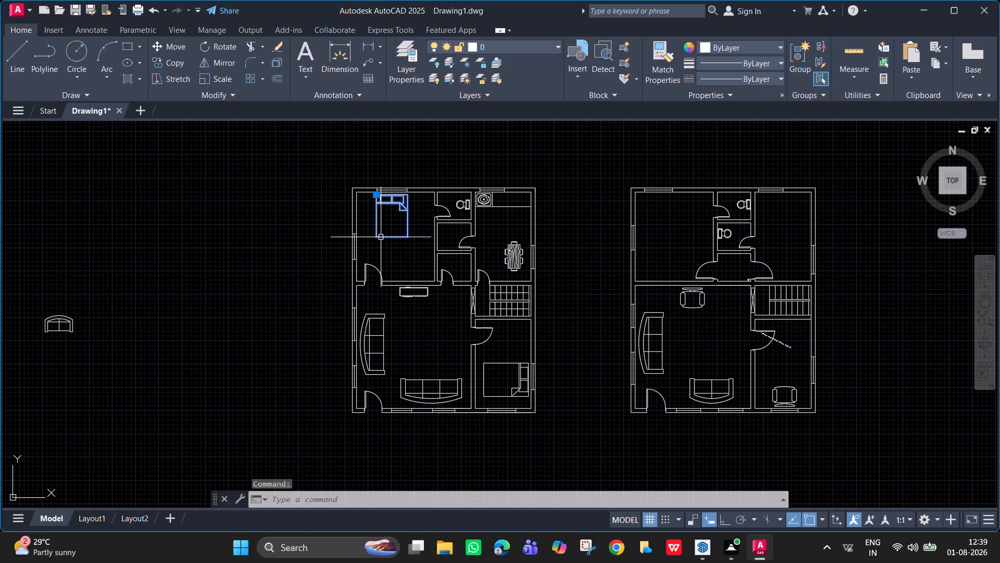
type("co")
key("Return")
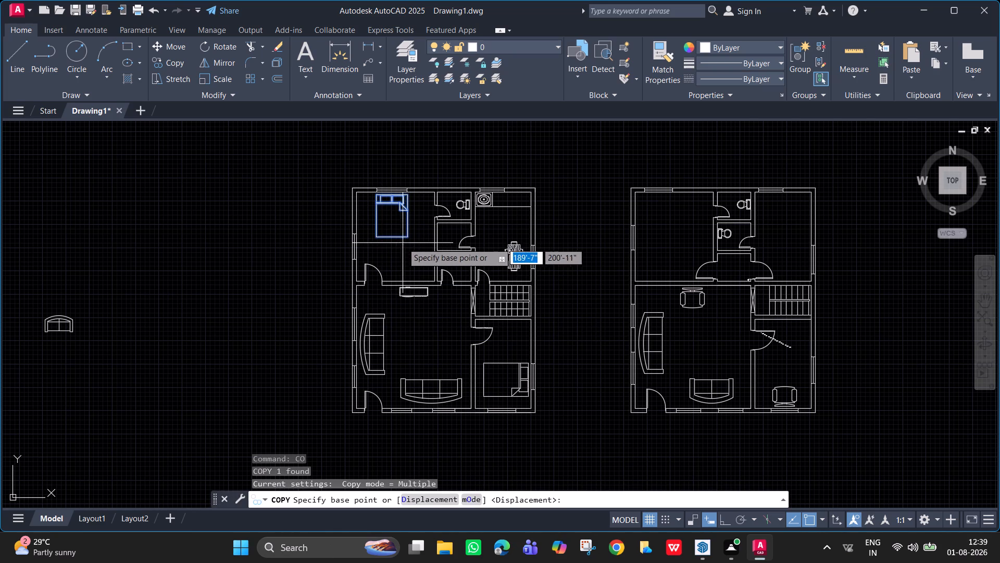
left_click(407, 238)
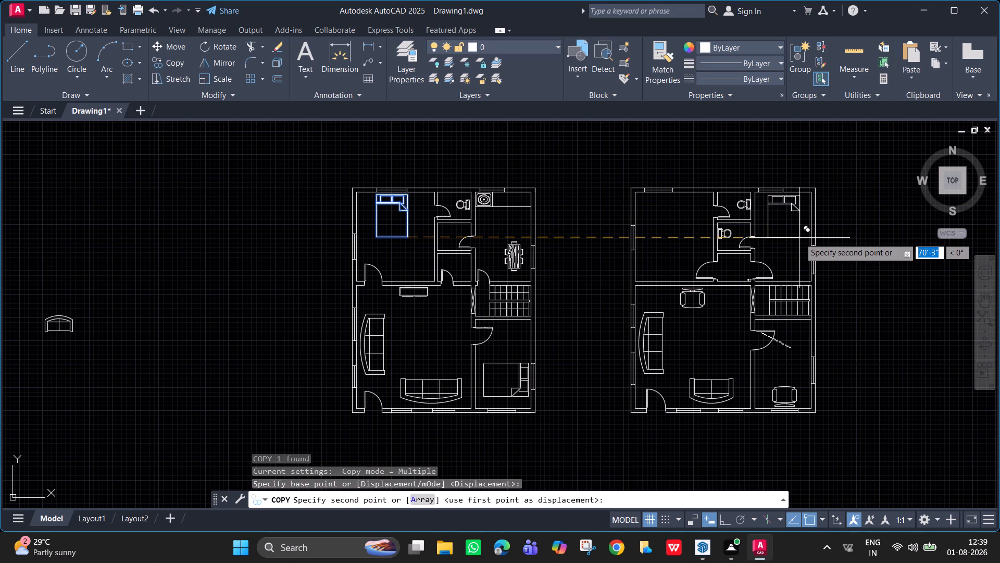
left_click(799, 238)
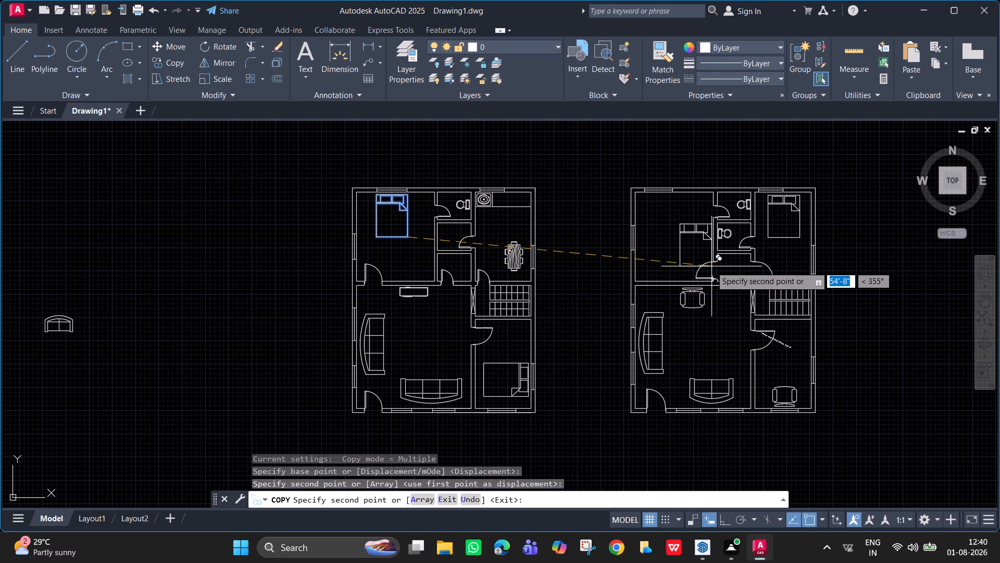
left_click(677, 239)
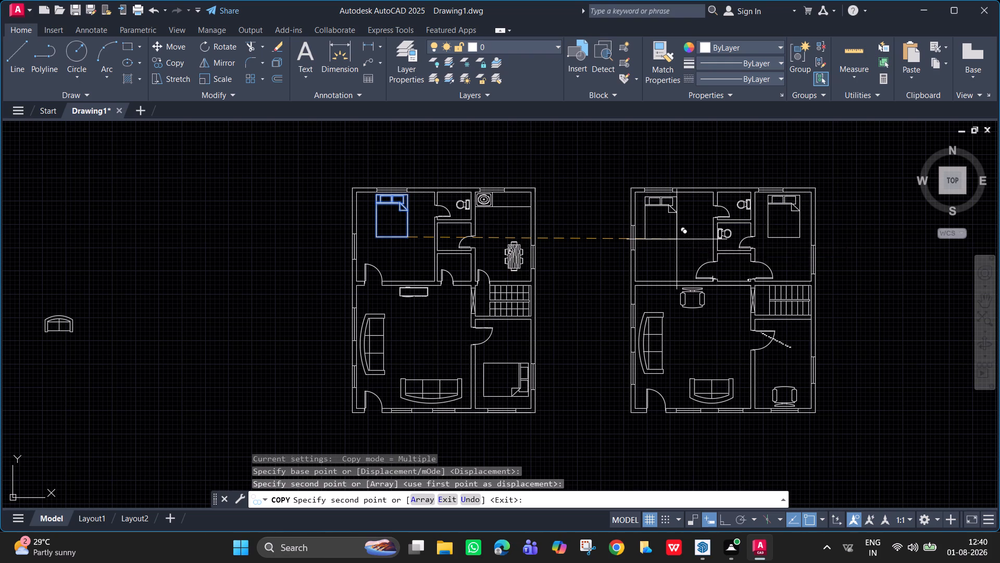
key("Escape")
Move the bed in the right plan's upper-left bedroom about 1'-8" to the right and slightly closer to the window wall.
scroll(683, 250, "up", 2)
middle_click_drag(681, 249, 667, 309)
scroll(667, 309, "down", 1)
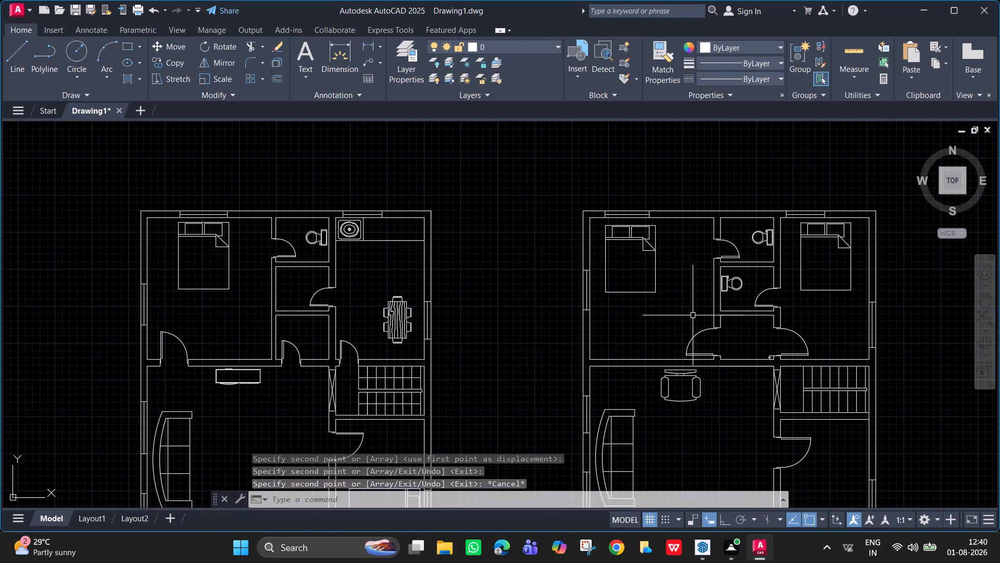
left_click(654, 291)
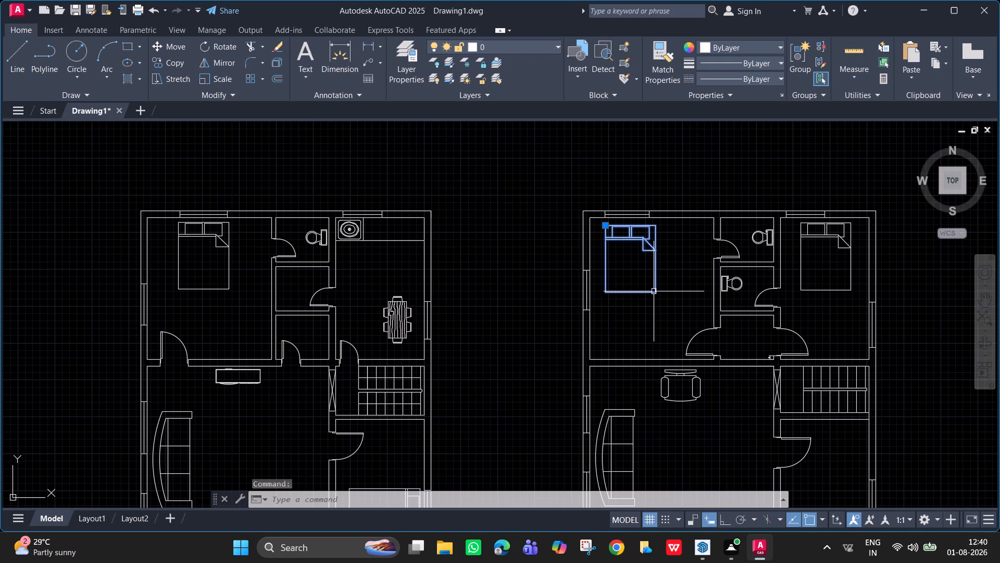
key("m")
key("Return")
left_click(653, 291)
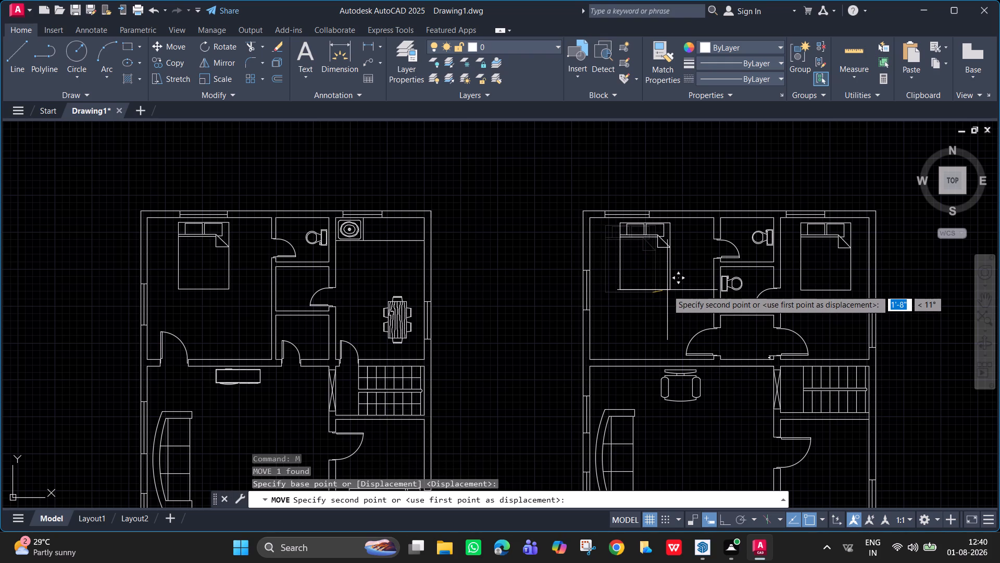
left_click(667, 290)
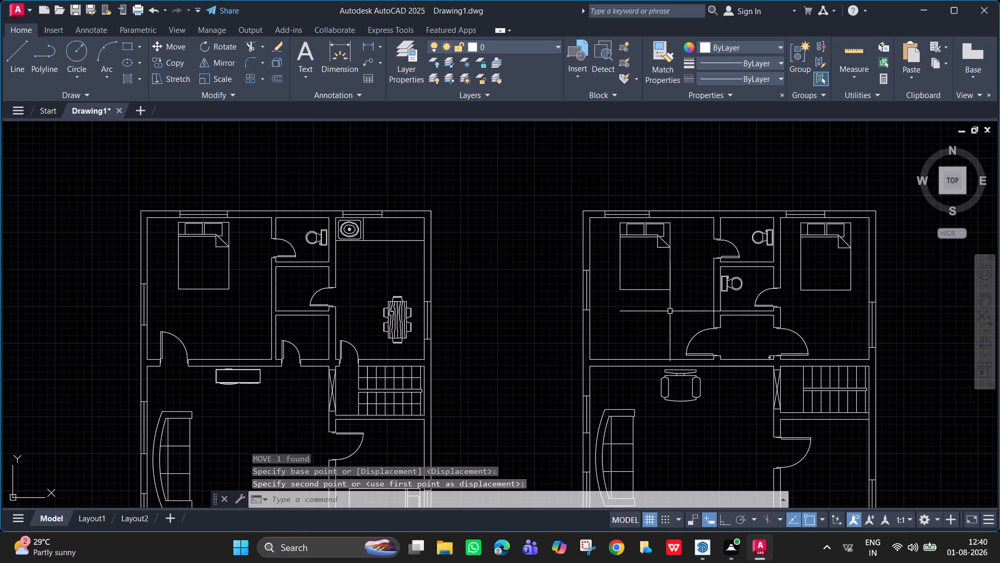
key("Escape")
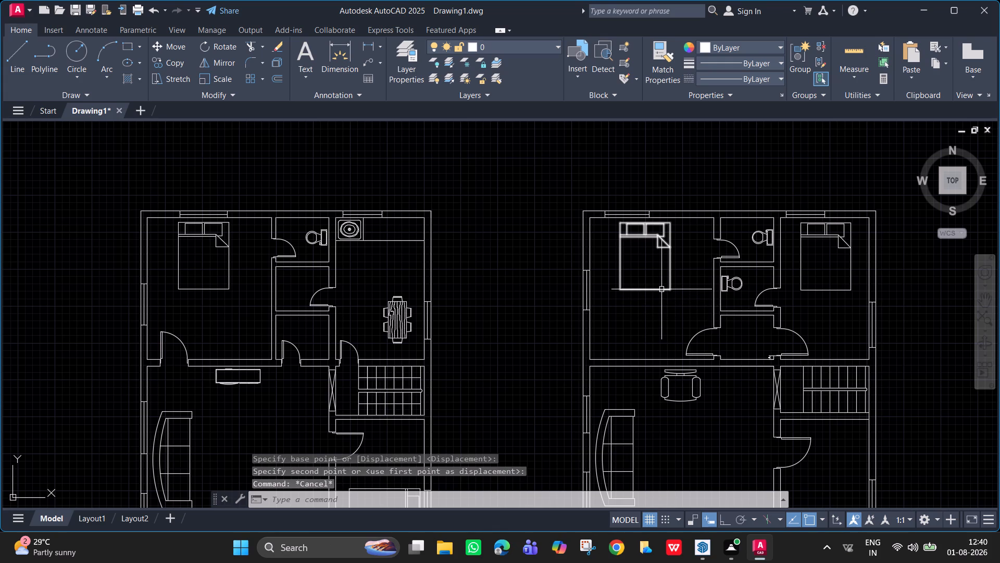
Scale the bed in the right plan's upper-left bedroom up freehand to about one and a half times its size.
left_click(661, 289)
type("sc")
key("Return")
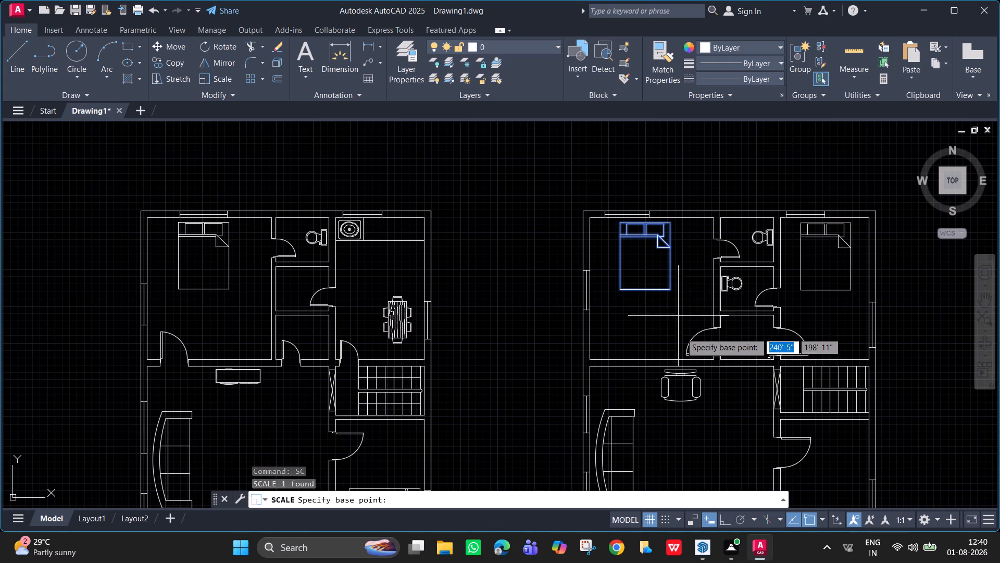
left_click(676, 322)
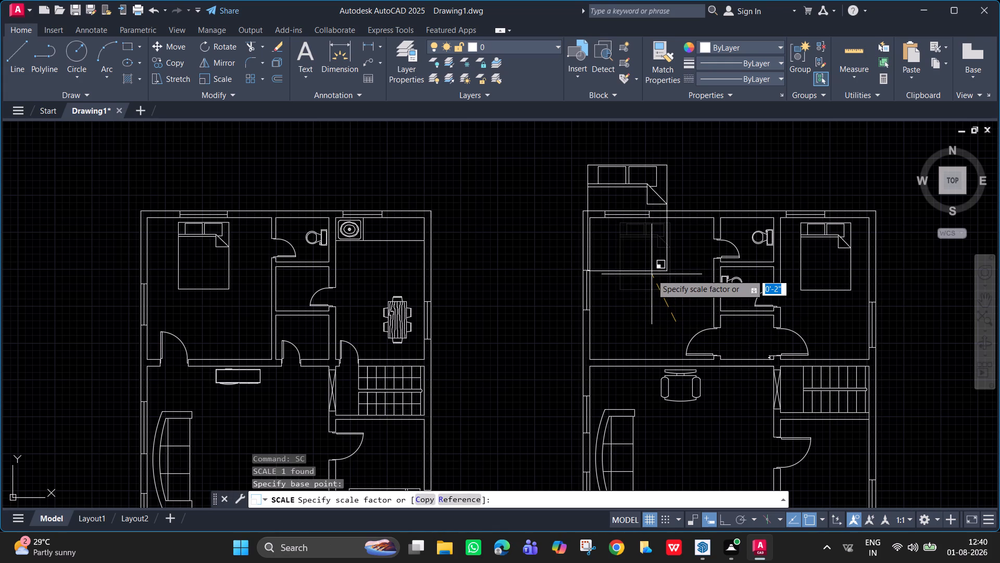
left_click(652, 274)
Move the enlarged bed about 6'-8" down into the right plan's upper-left bedroom, its headboard just below the window wall.
left_click(657, 273)
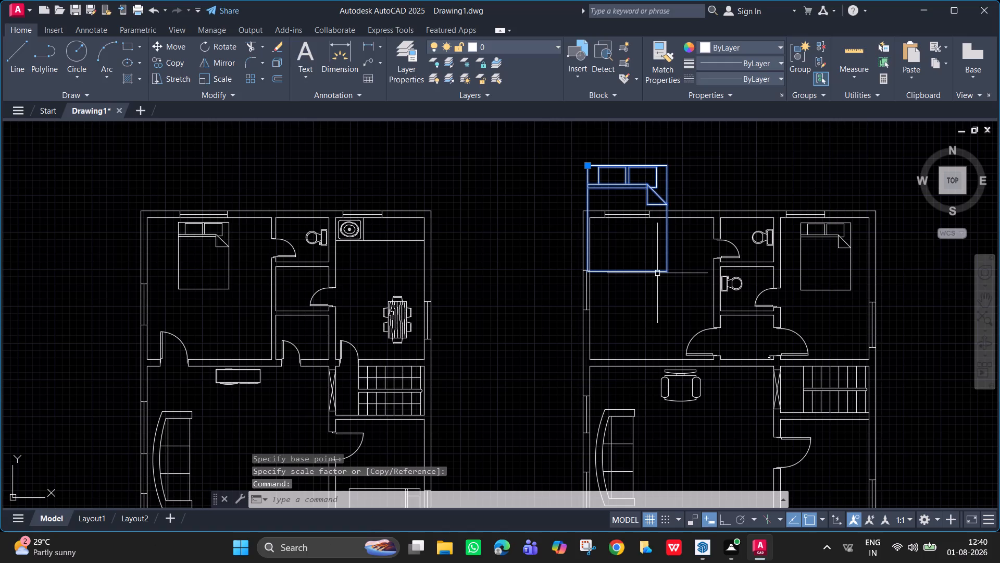
key("m")
key("Return")
left_click(667, 274)
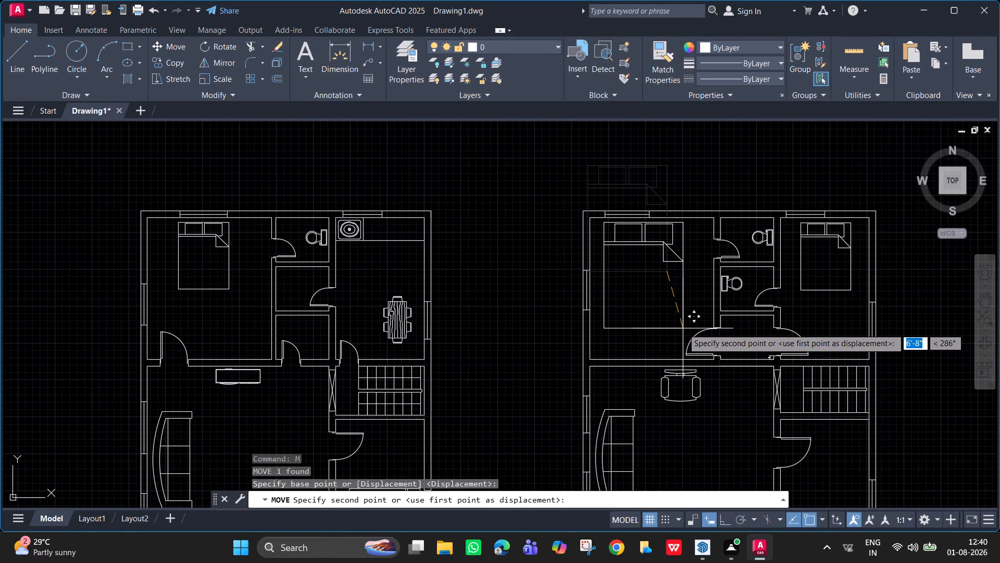
left_click(683, 328)
Scale the bed in the right plan's upper-left bedroom down freehand to about three quarters, from its lower-right corner.
left_click(682, 327)
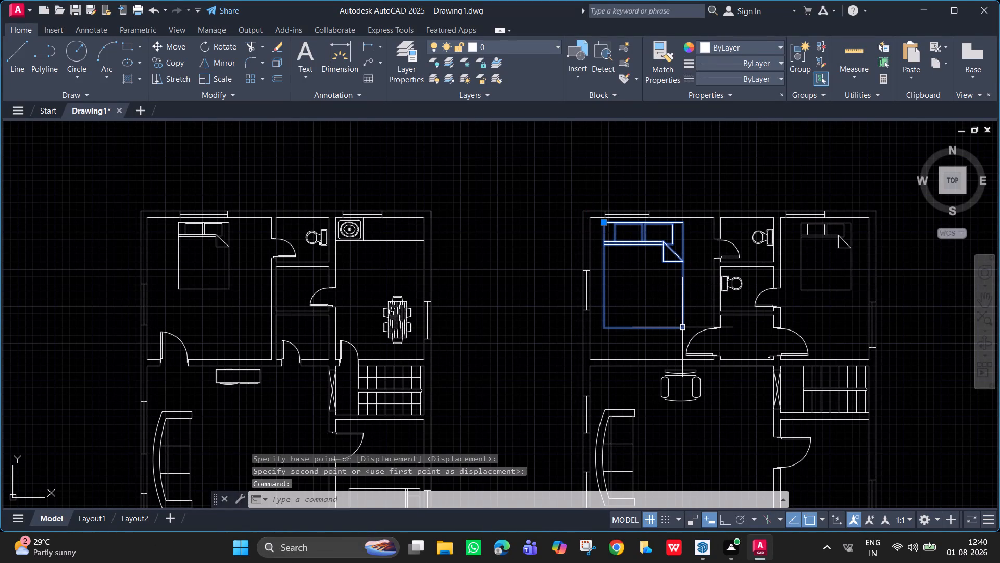
type("sc")
key("Return")
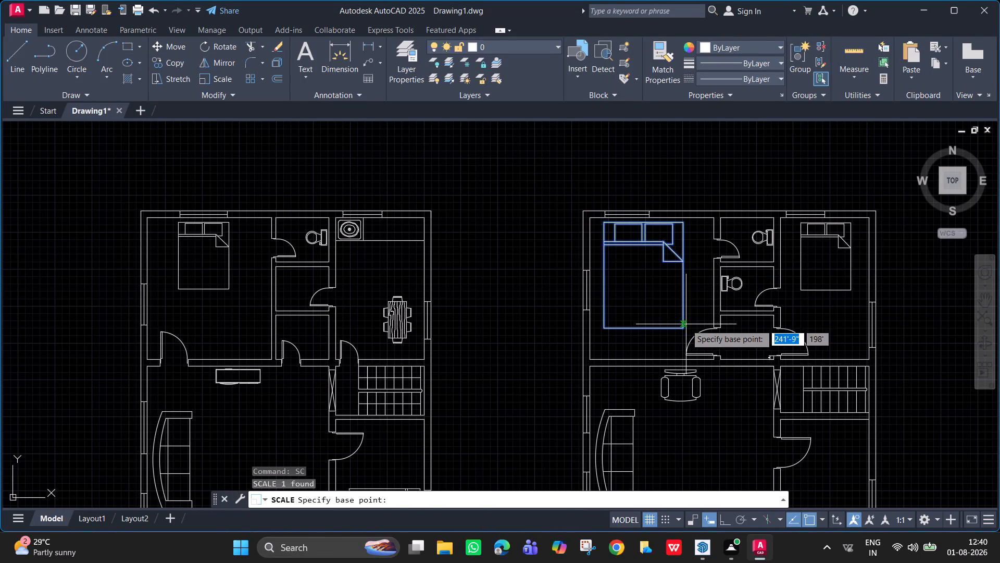
left_click(686, 324)
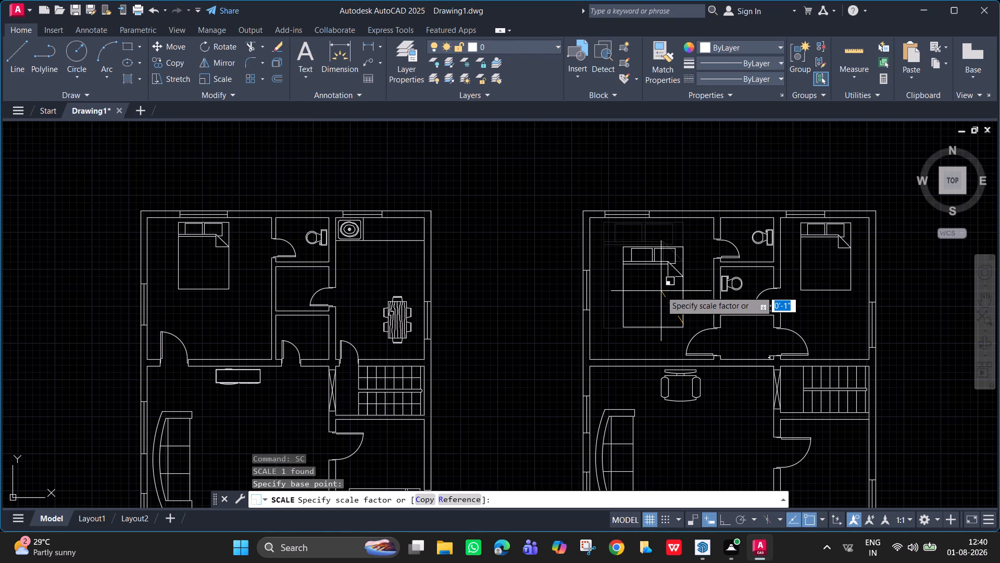
left_click(661, 291)
Move the reduced bed about 3'-2" up and slightly left so its headboard sits just below the bedroom's window wall.
left_click(683, 309)
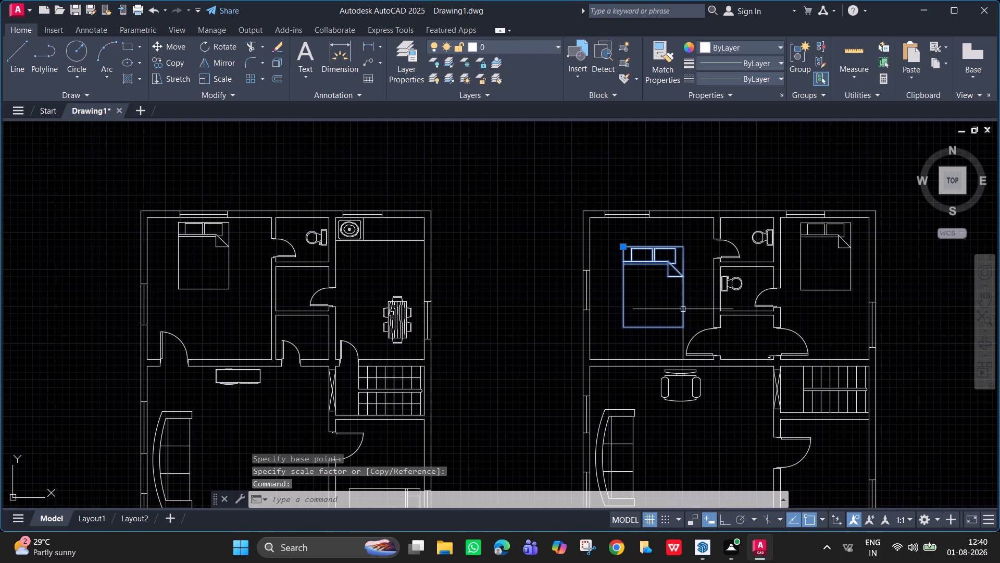
key("m")
key("Return")
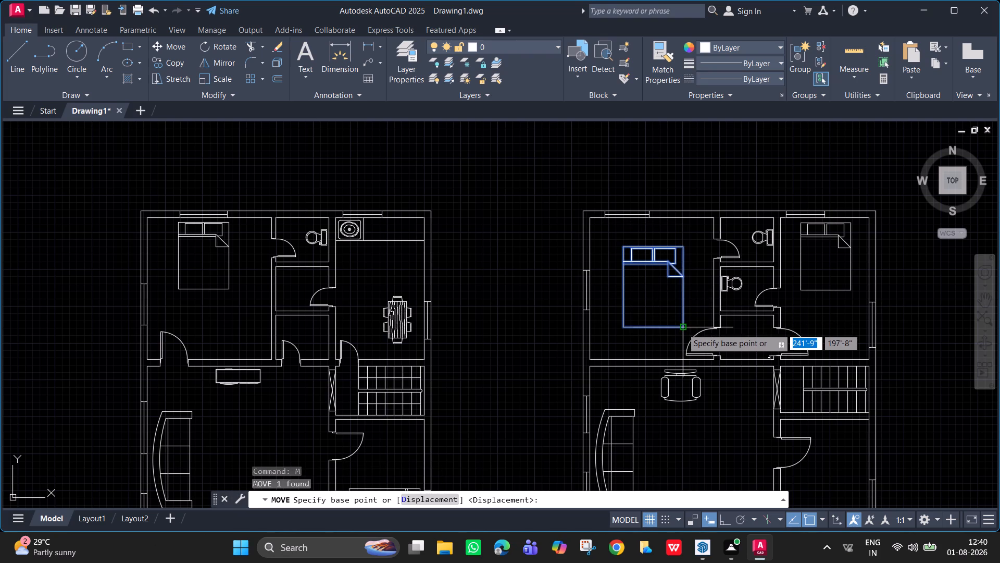
left_click(682, 328)
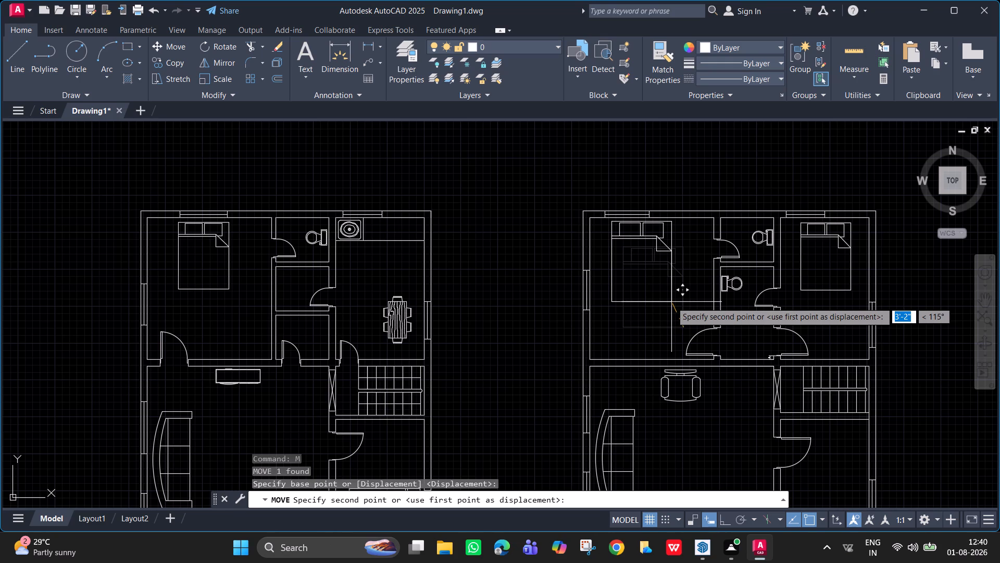
left_click(671, 302)
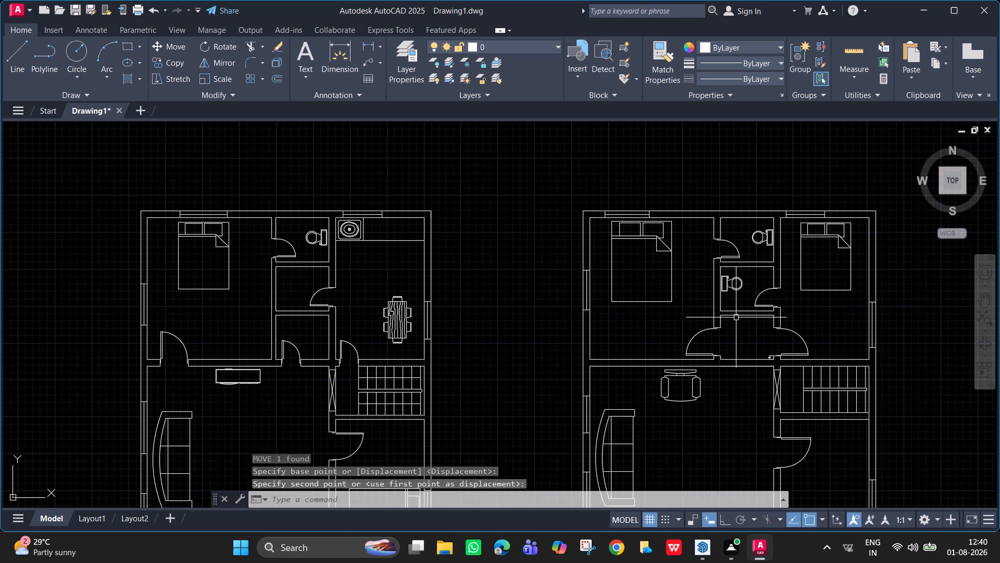
Move the bed in the right plan's upper-right bedroom about 6" straight to the left.
left_click(852, 281)
key("m")
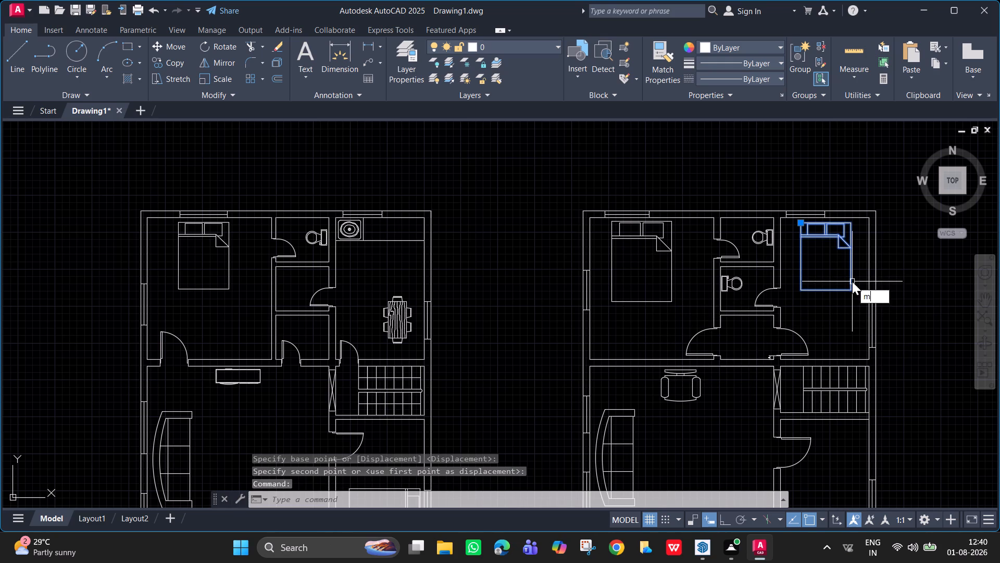
key("Return")
left_click(853, 289)
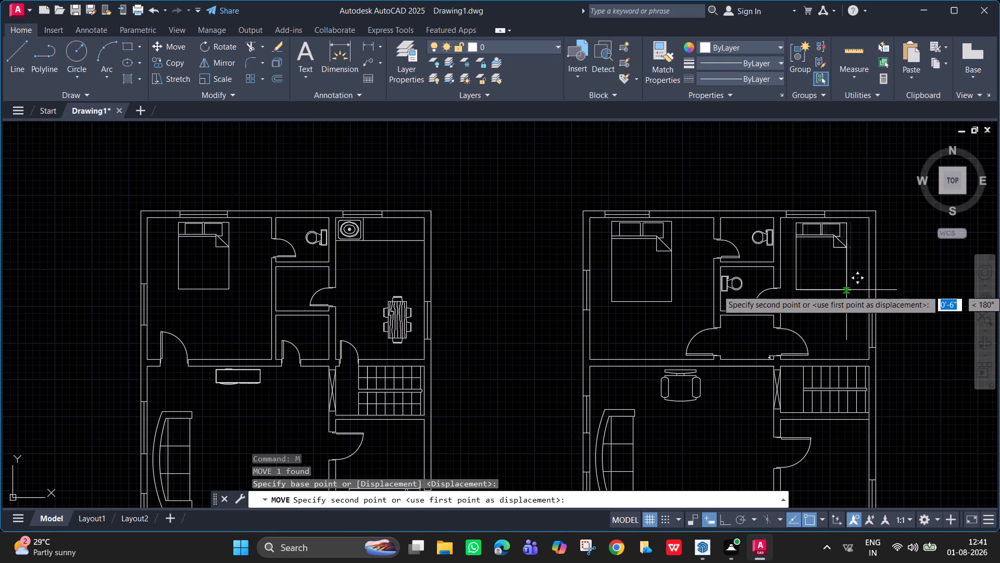
left_click(846, 290)
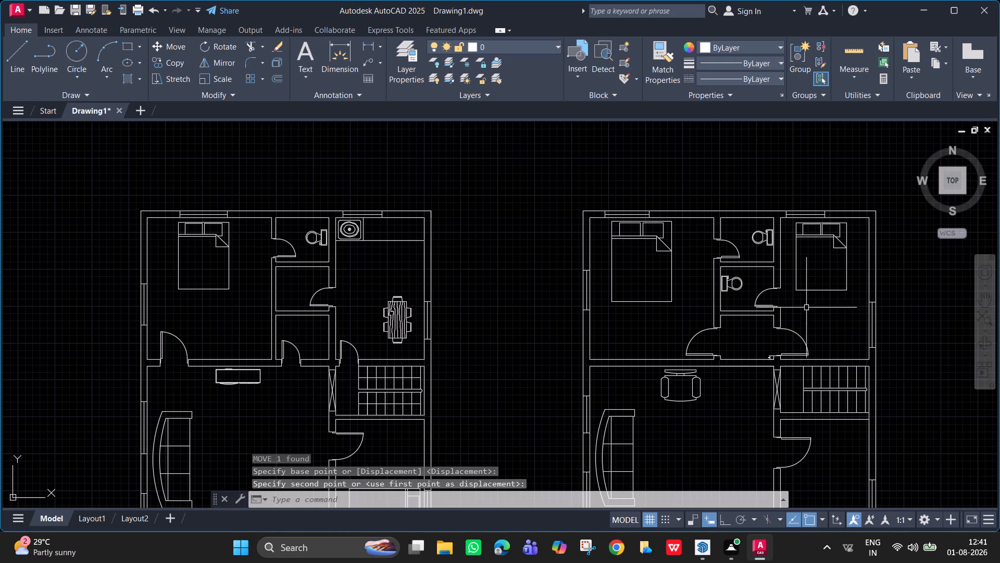
Delete the spare two-seat sofa lying outside the plans, left of the left floor plan.
scroll(809, 317, "down", 1)
middle_click_drag(809, 329, 784, 279)
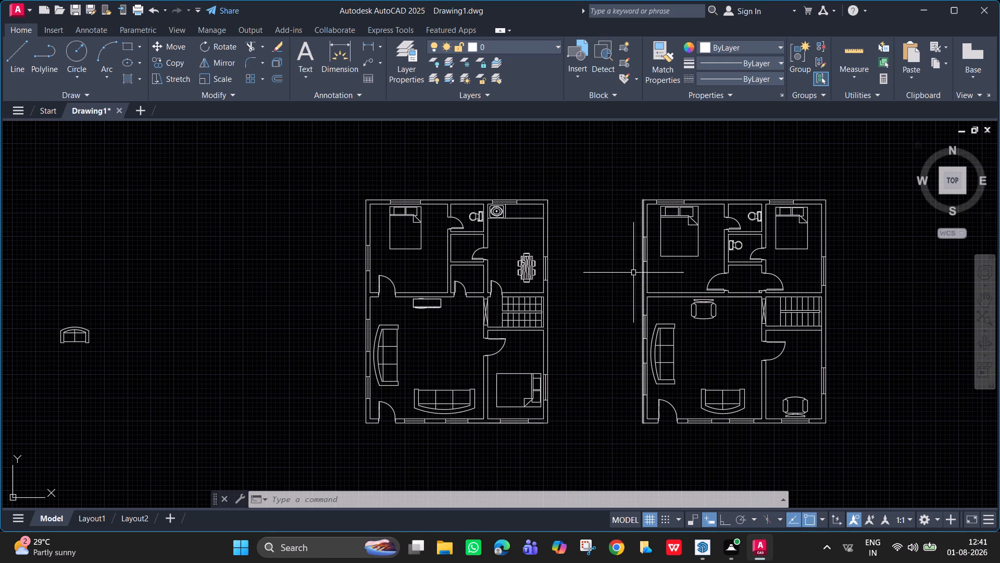
middle_click_drag(622, 267, 521, 236)
middle_click_drag(177, 303, 309, 316)
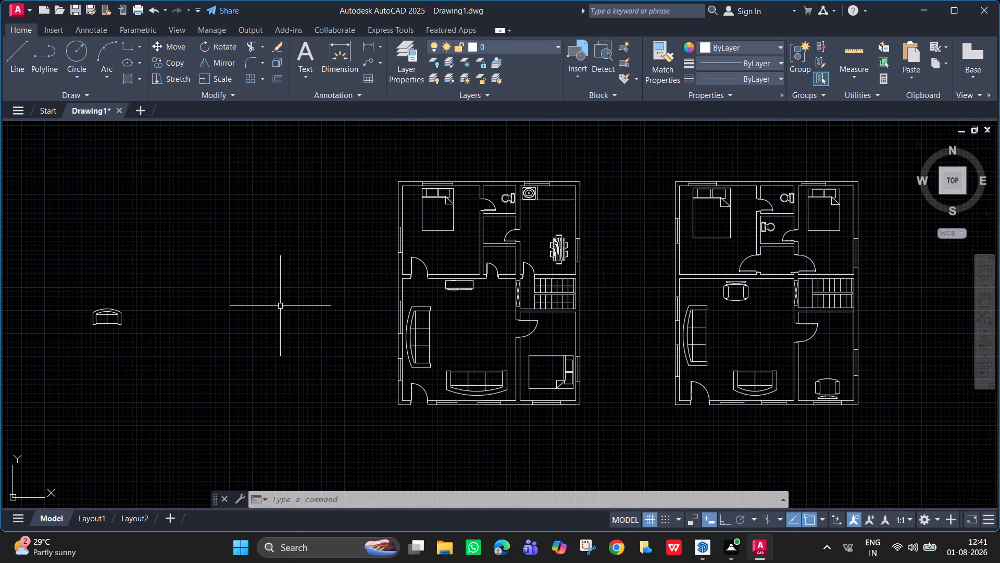
left_click(116, 316)
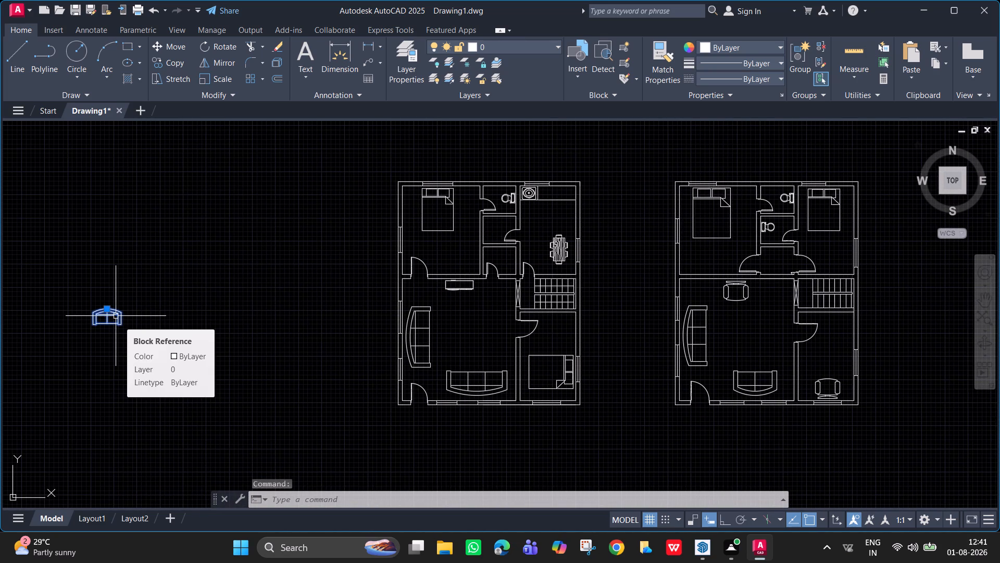
key("Delete")
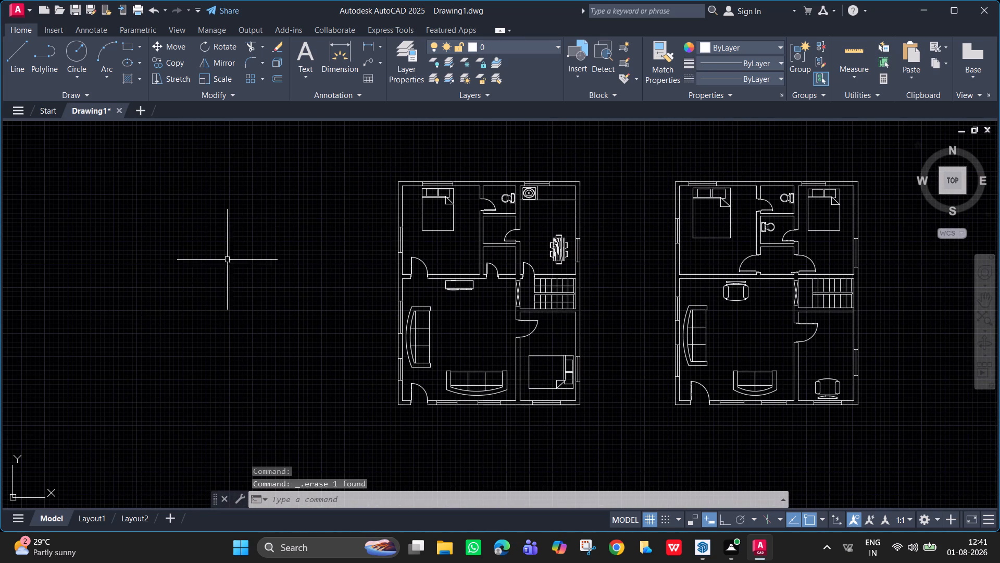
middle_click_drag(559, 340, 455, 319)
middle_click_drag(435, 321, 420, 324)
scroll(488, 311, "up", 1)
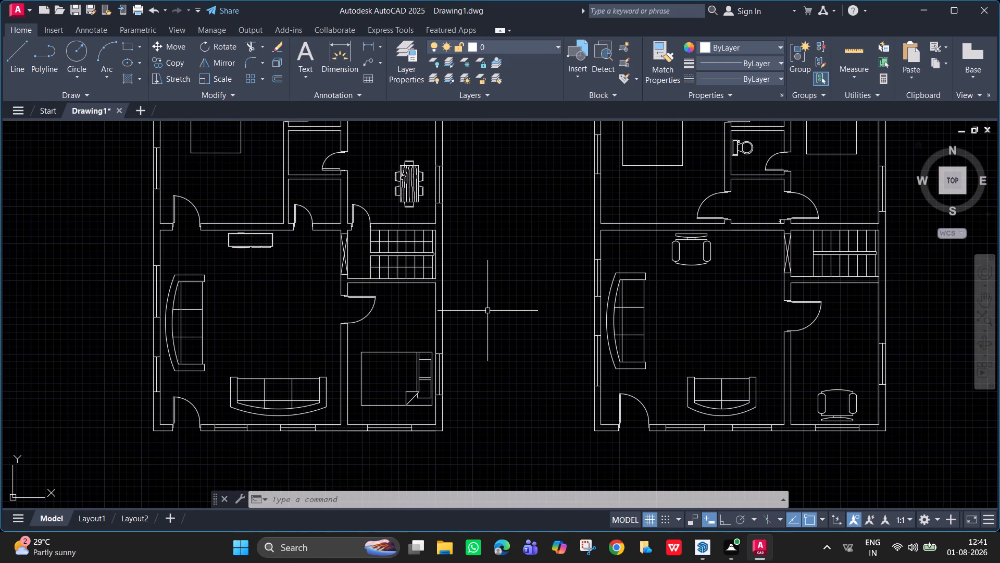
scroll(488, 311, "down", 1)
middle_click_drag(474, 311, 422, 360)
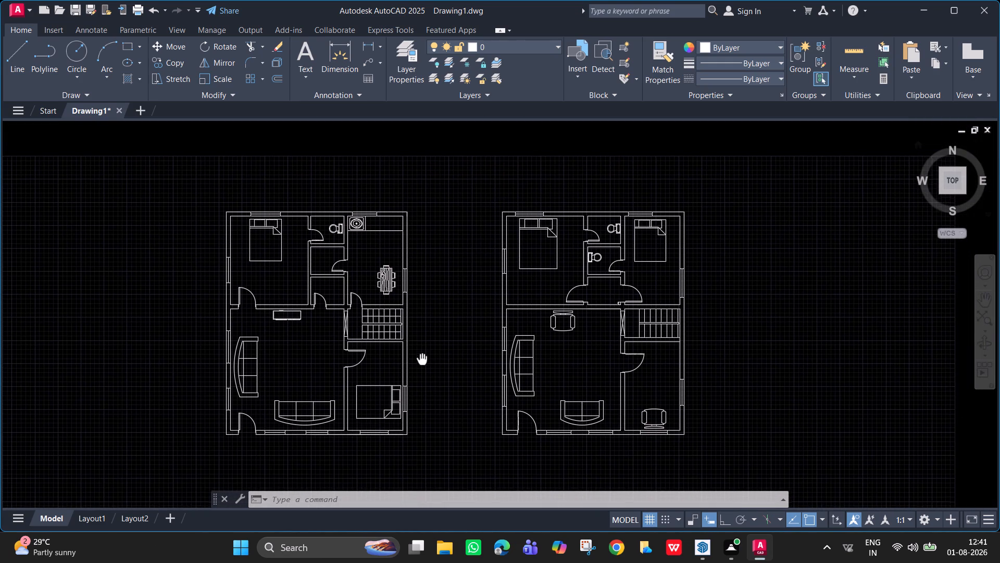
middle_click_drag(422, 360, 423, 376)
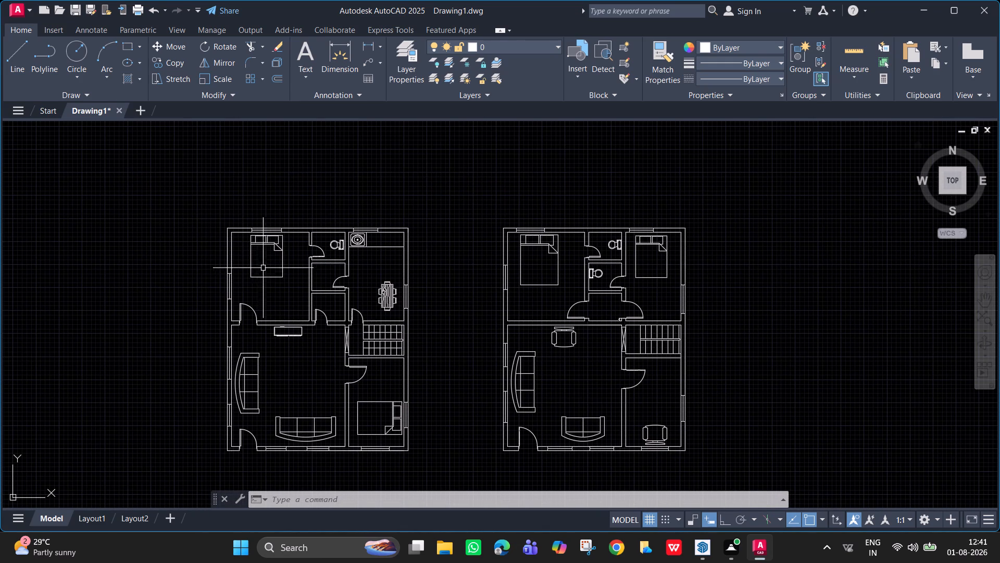
Add single-line text below the bed in the left plan's upper-left bedroom, height 3", rotation 0, with lines "MASTER BED ROOOM" and "14'-16'".
scroll(273, 288, "up", 1)
middle_click(270, 289)
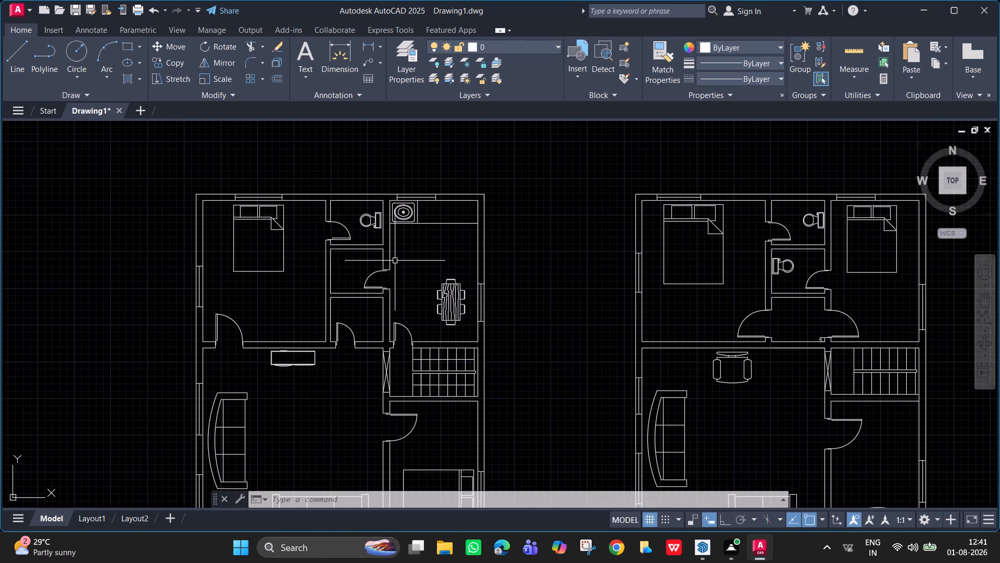
type("dt")
key("Return")
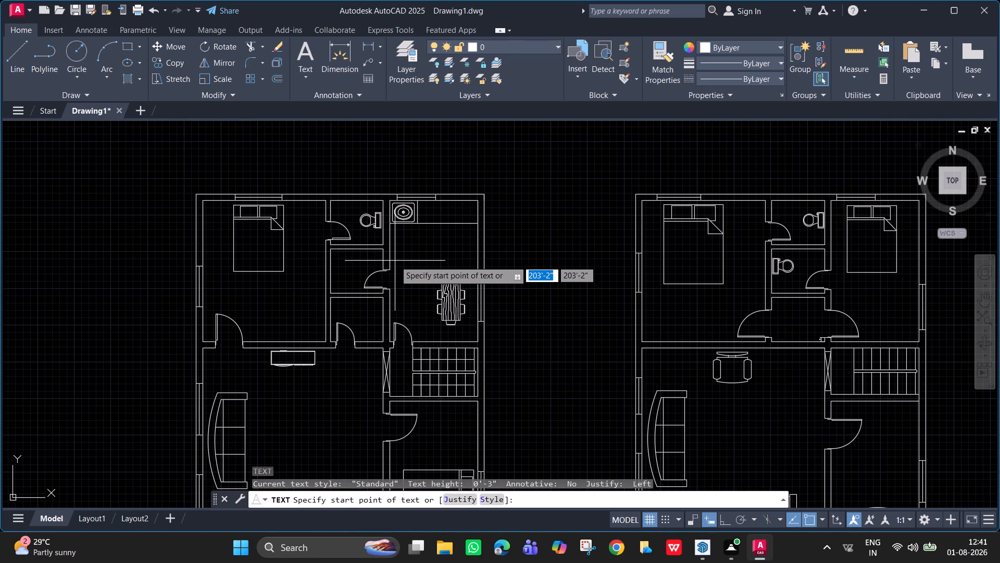
left_click(244, 283)
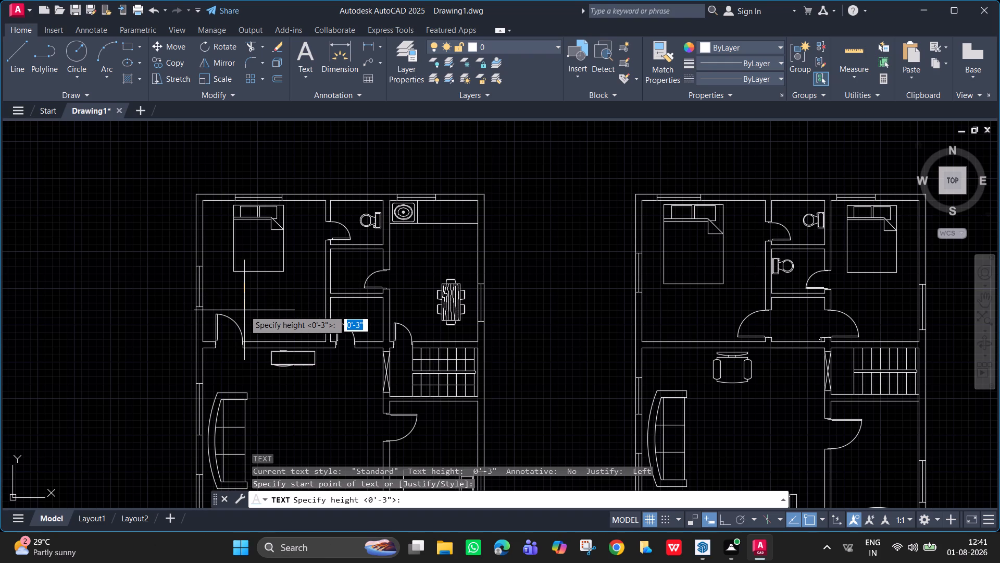
key("F8")
key("3")
key("Return")
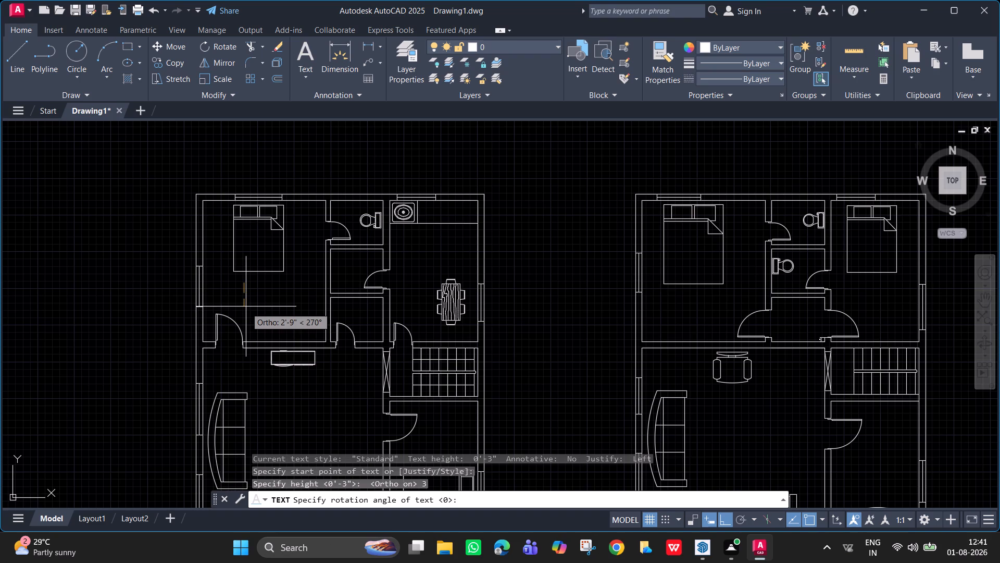
key("0")
key("Return")
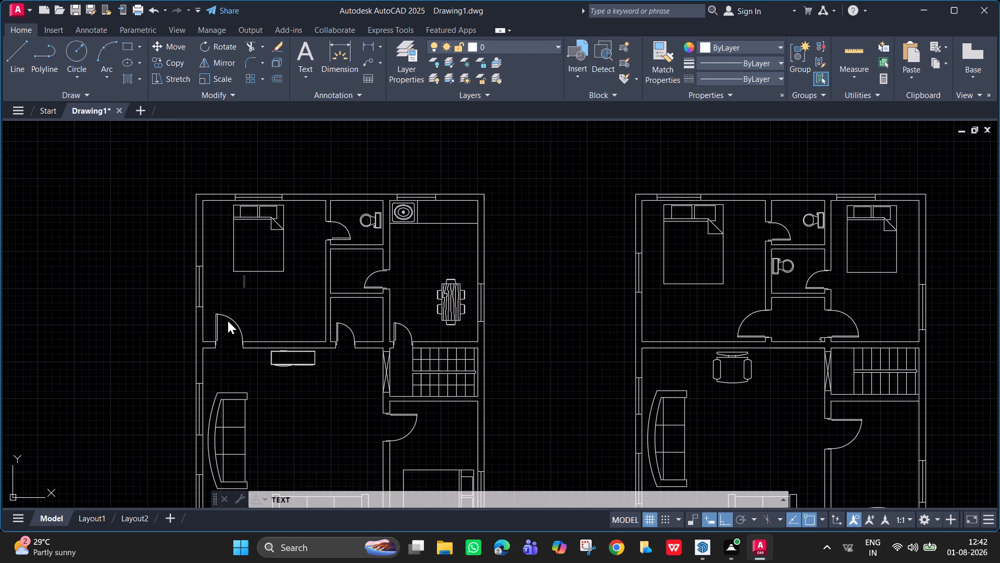
type("MASTER")
key("space")
type("BED ROO")
type("OM")
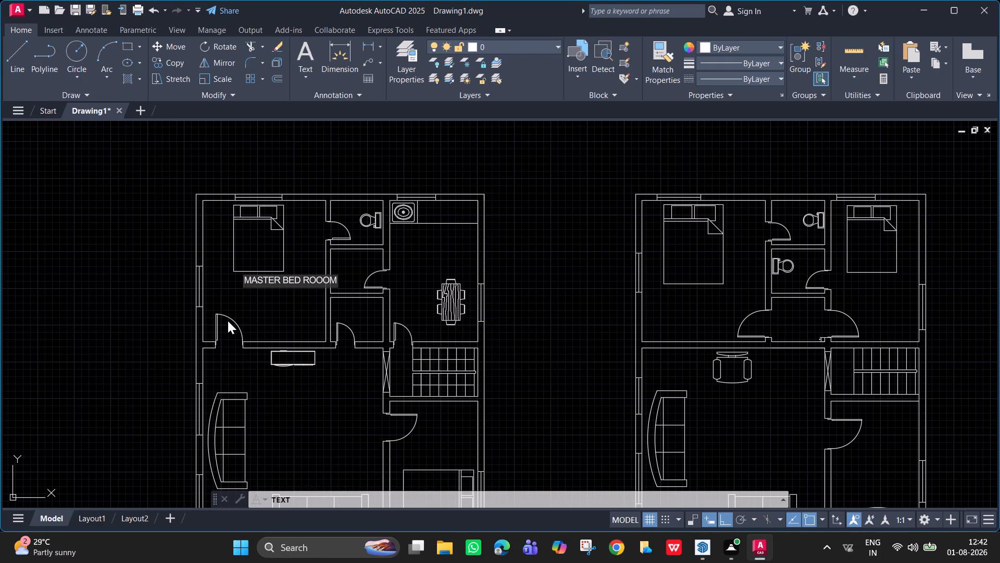
key("Return")
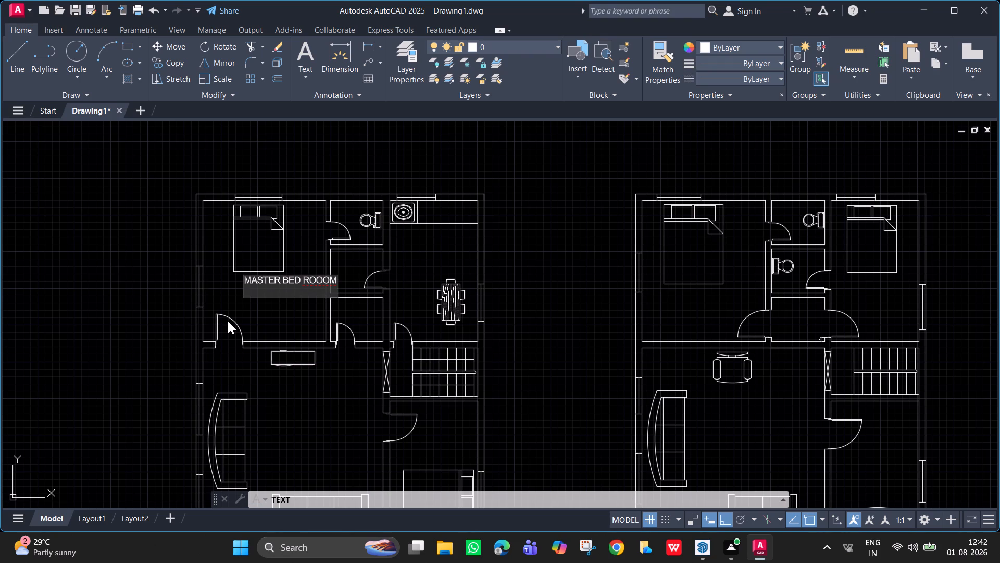
type("14")
key("apostrophe")
key("minus")
type("16")
key("apostrophe")
key("Return")
key("Return")
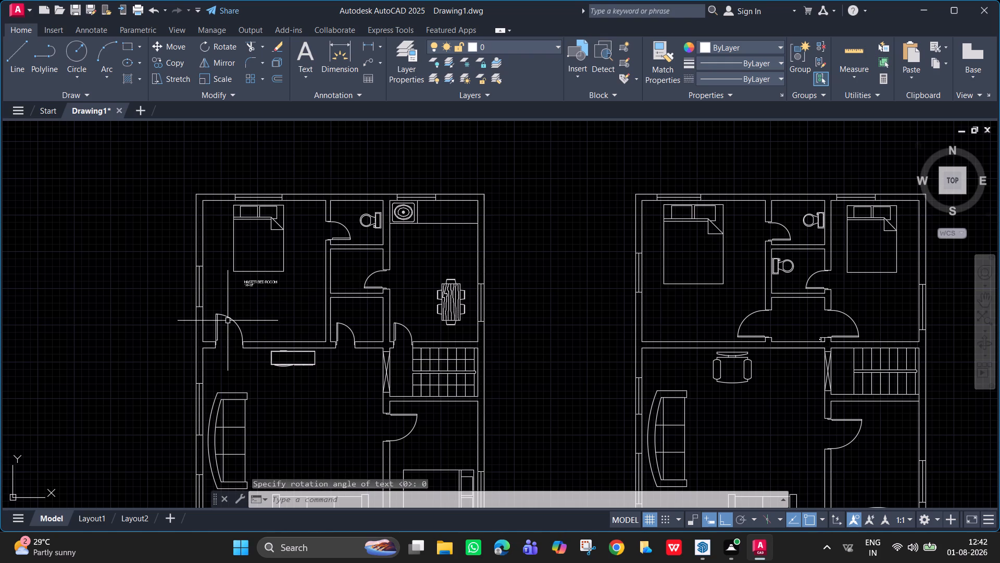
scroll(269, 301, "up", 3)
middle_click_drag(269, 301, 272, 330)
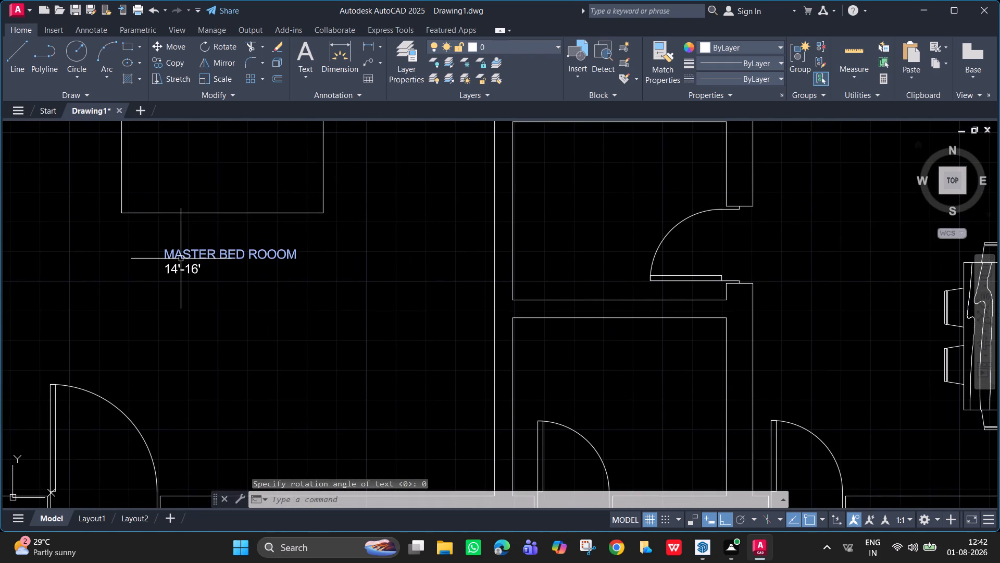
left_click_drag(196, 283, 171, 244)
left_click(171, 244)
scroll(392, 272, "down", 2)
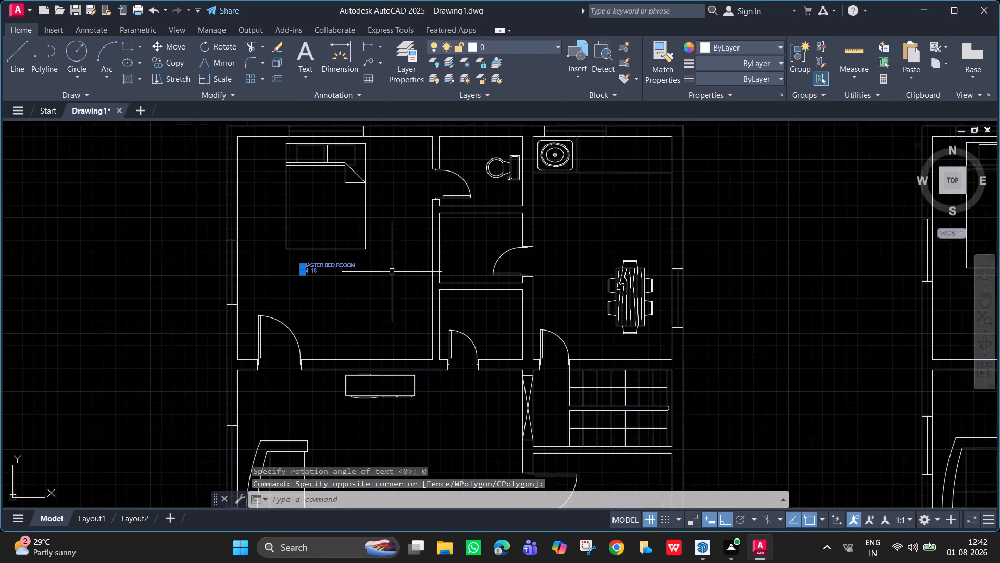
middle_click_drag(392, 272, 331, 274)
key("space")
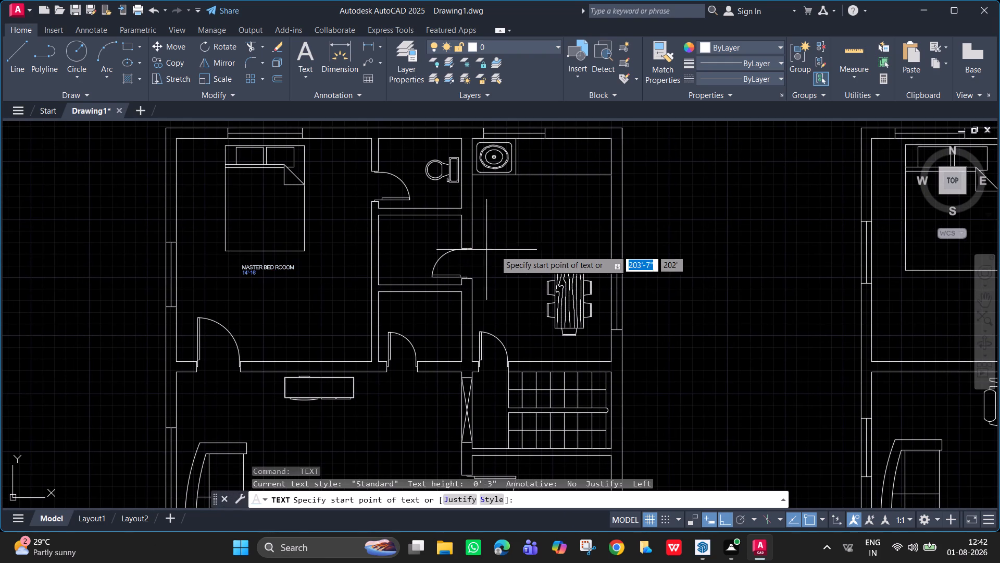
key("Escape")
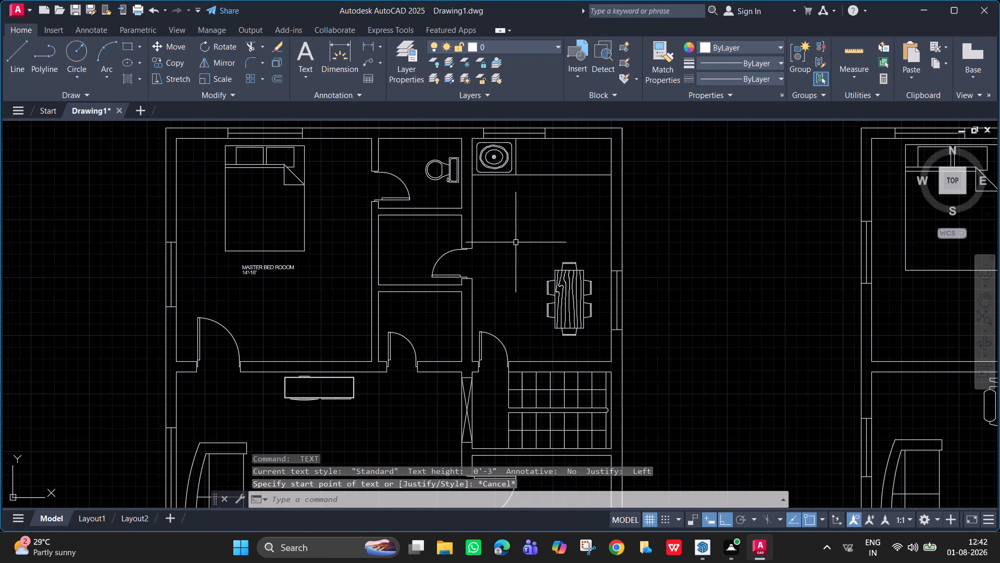
Add single-line text in the left plan's toilet beside the WC, height 3", rotation 0, with lines "TOILET" and "6'-5'".
middle_click_drag(423, 223, 421, 278)
scroll(410, 238, "up", 1)
middle_click_drag(410, 238, 416, 273)
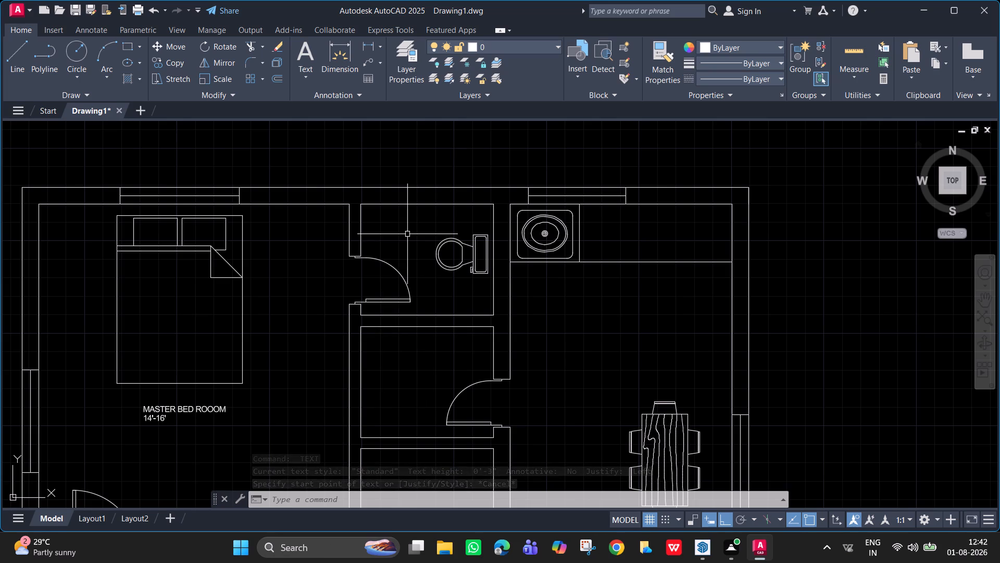
type("DT")
key("Return")
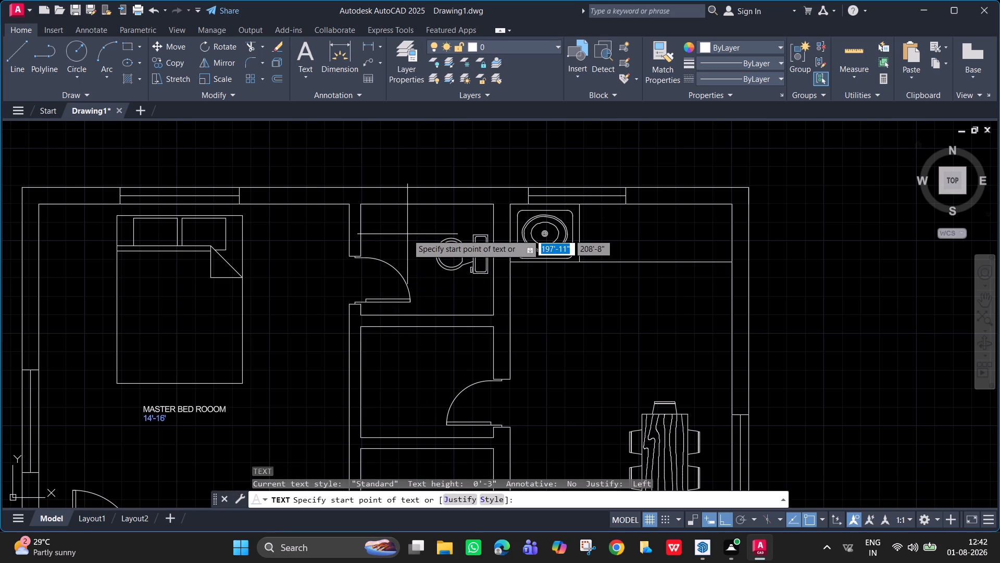
left_click(381, 221)
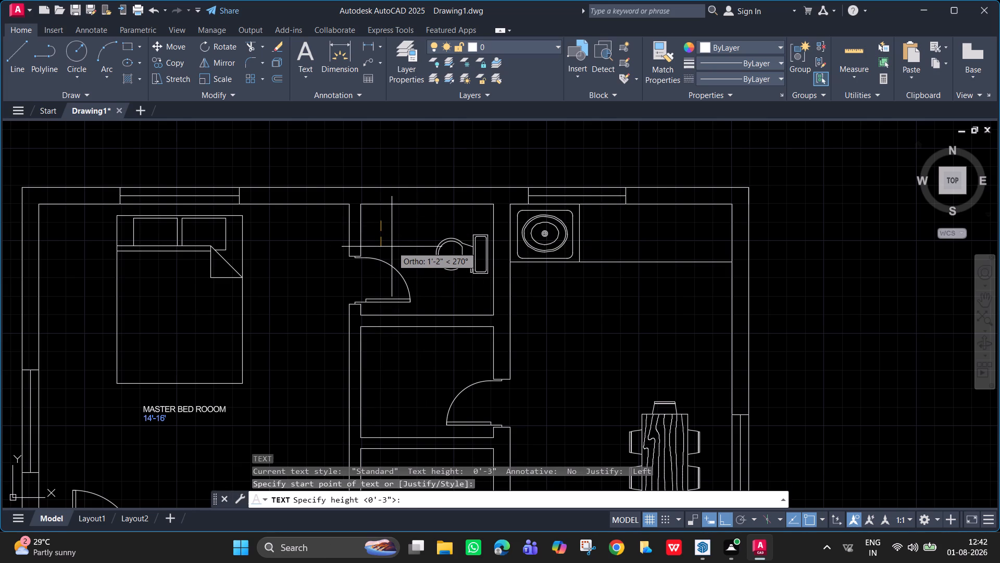
key("3")
key("Return")
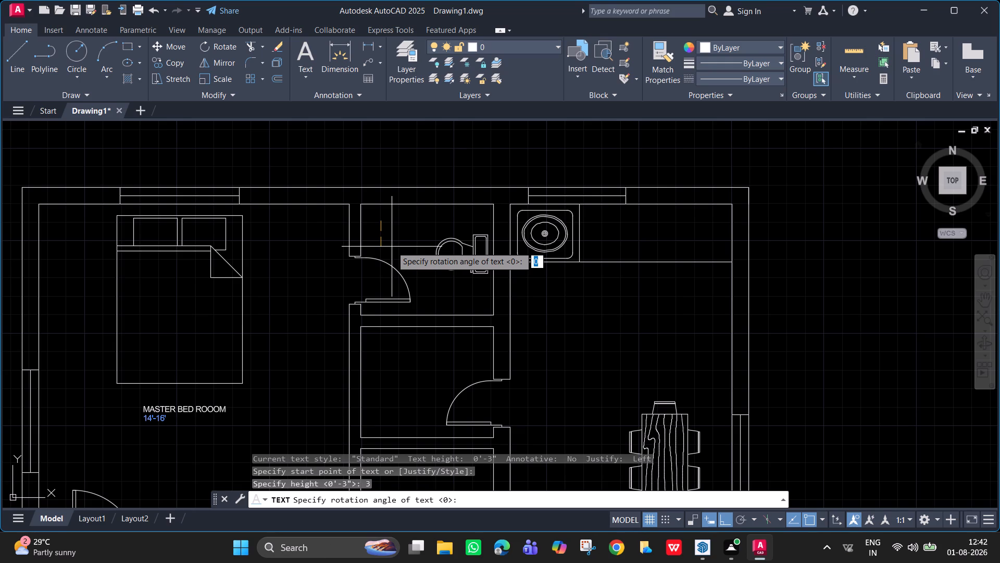
key("0")
key("Return")
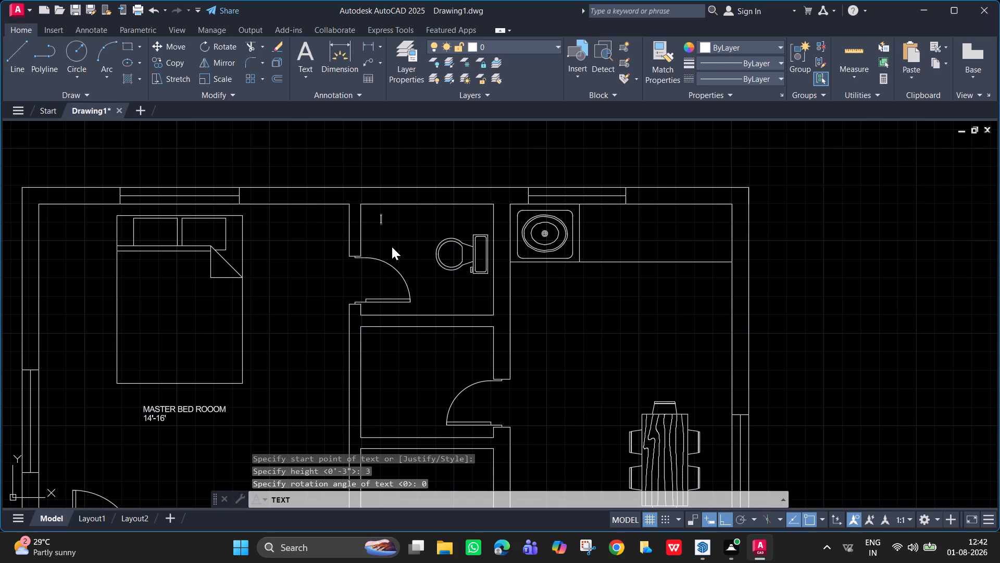
type("TOILET")
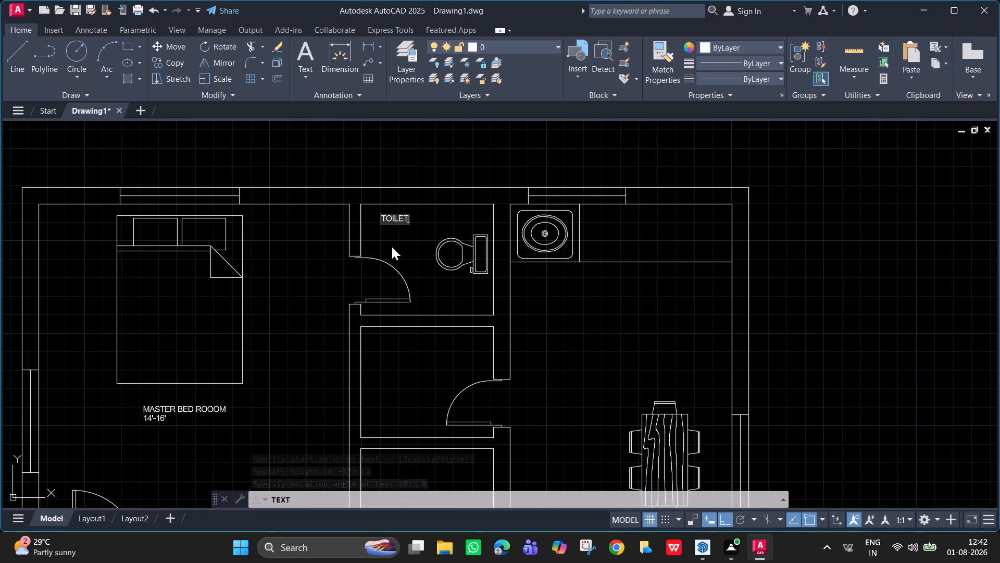
key("Return")
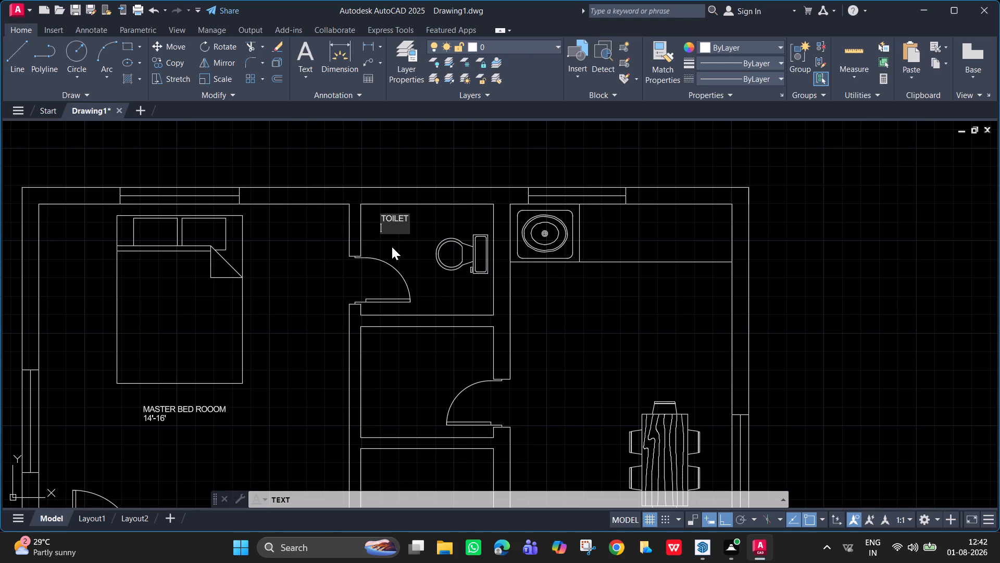
type("6'")
key("minus")
type("5'")
key("Return")
key("Return")
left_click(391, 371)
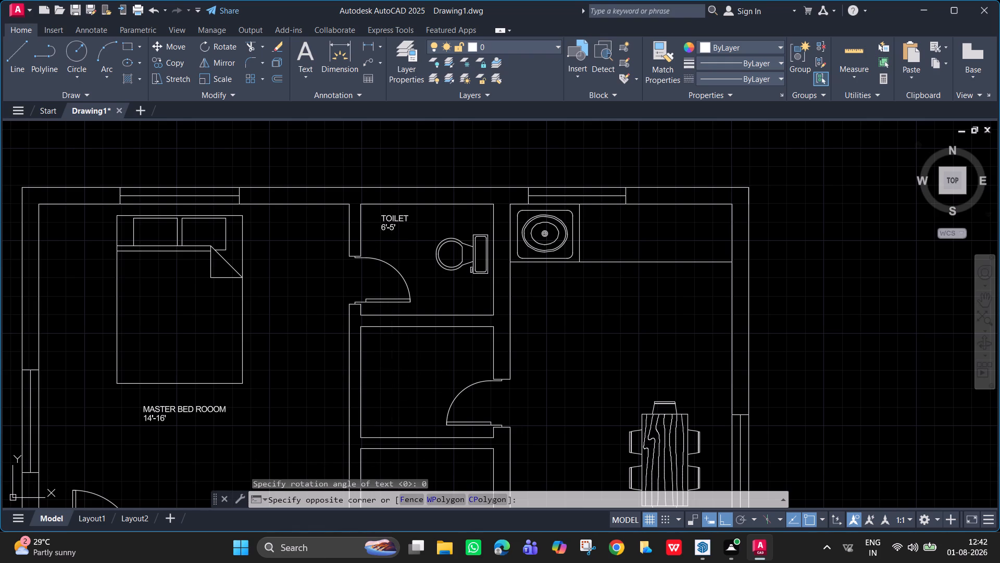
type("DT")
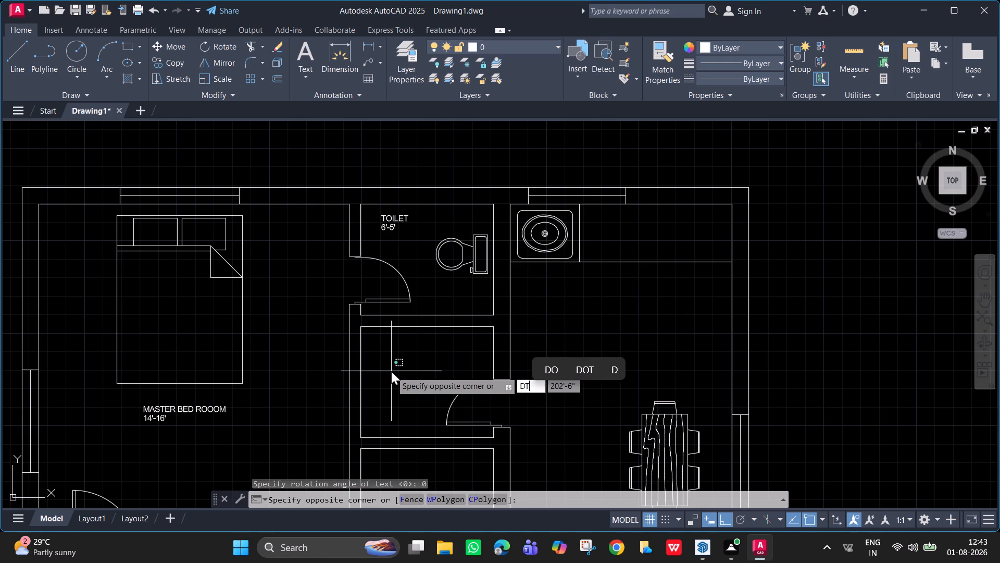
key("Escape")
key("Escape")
Add single-line text in the small room below the toilet, height 3", rotation 0, with lines "STORE ROOM" and "6'-5'".
type("DT")
key("Return")
left_click(389, 358)
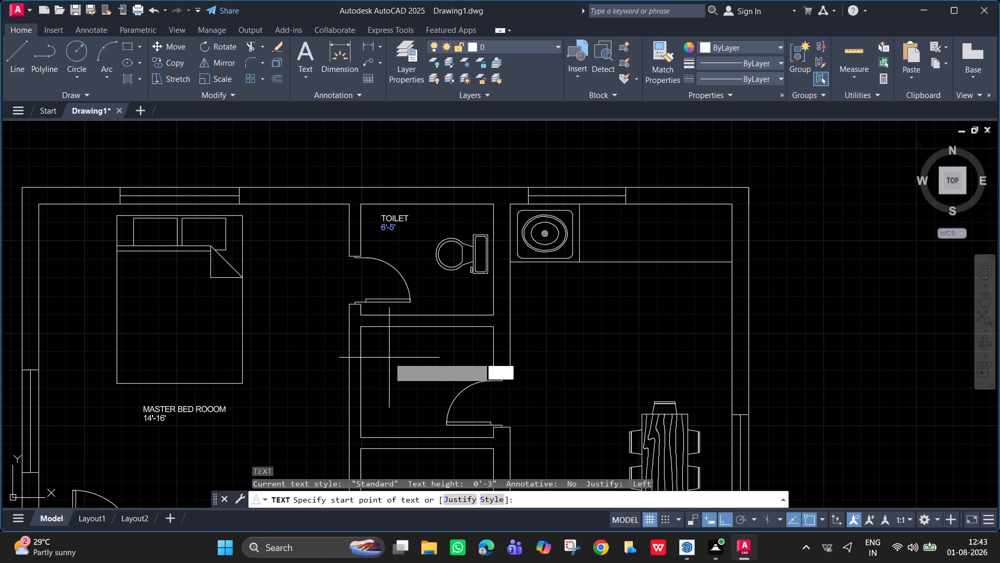
key("3")
key("Return")
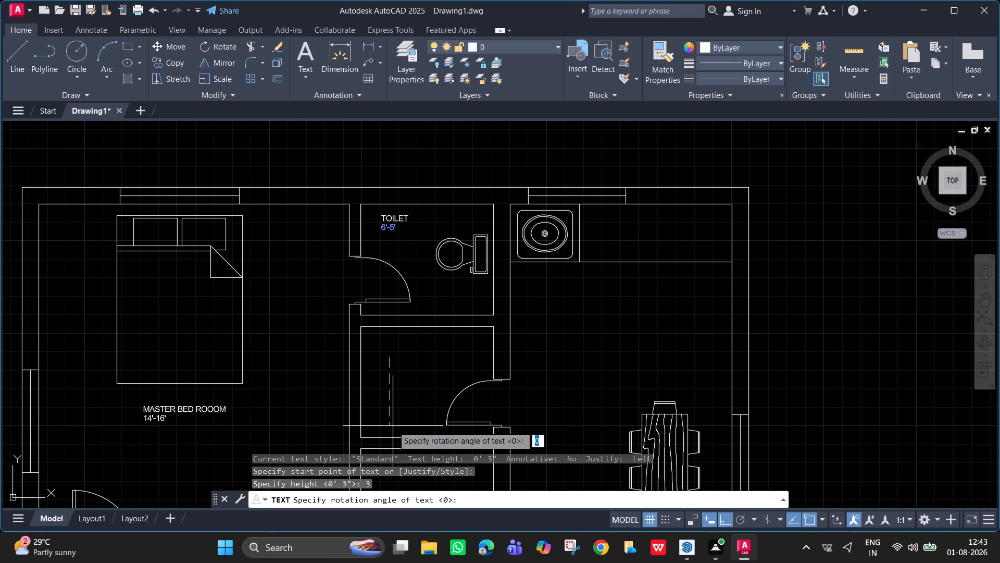
key("0")
key("Return")
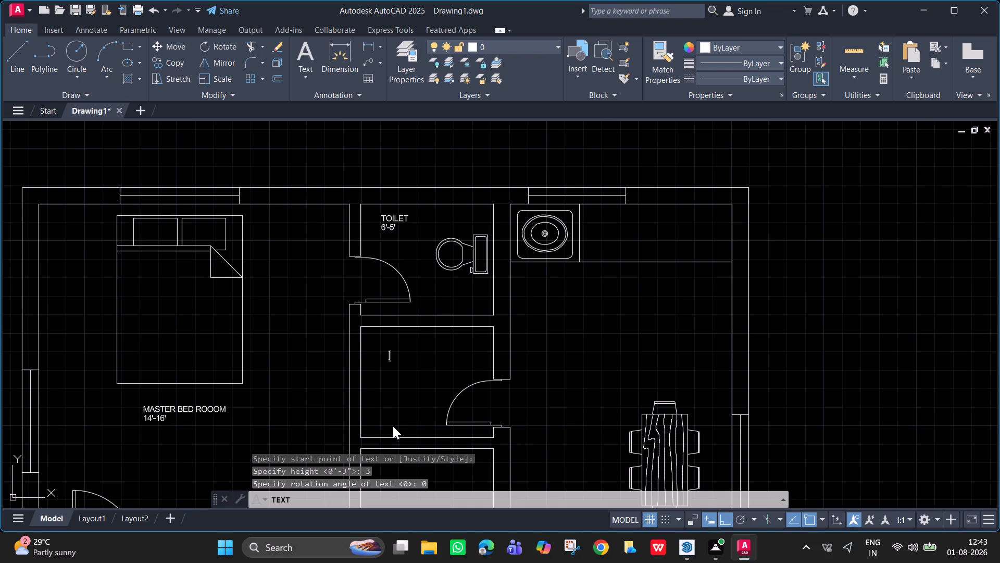
type("TS")
key("BackSpace")
key("BackSpace")
type("STORE")
key("space")
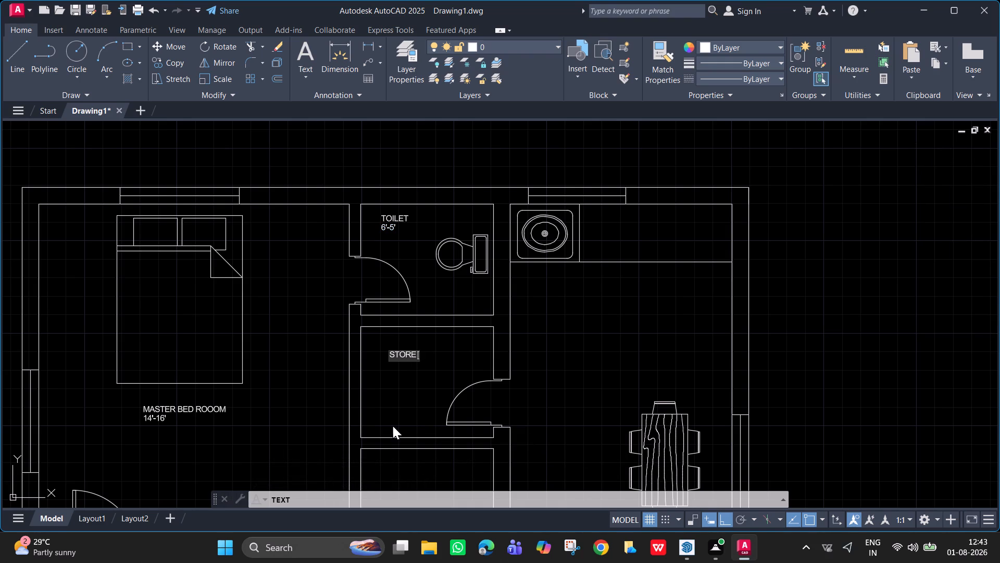
type("ROOM")
key("Return")
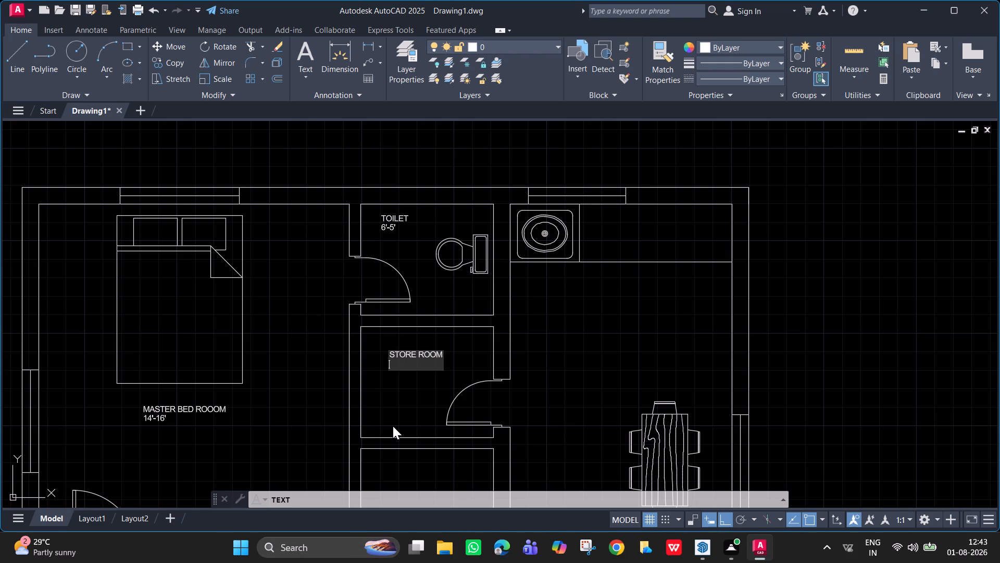
key("space")
type("6'")
key("minus")
type("5'")
key("Return")
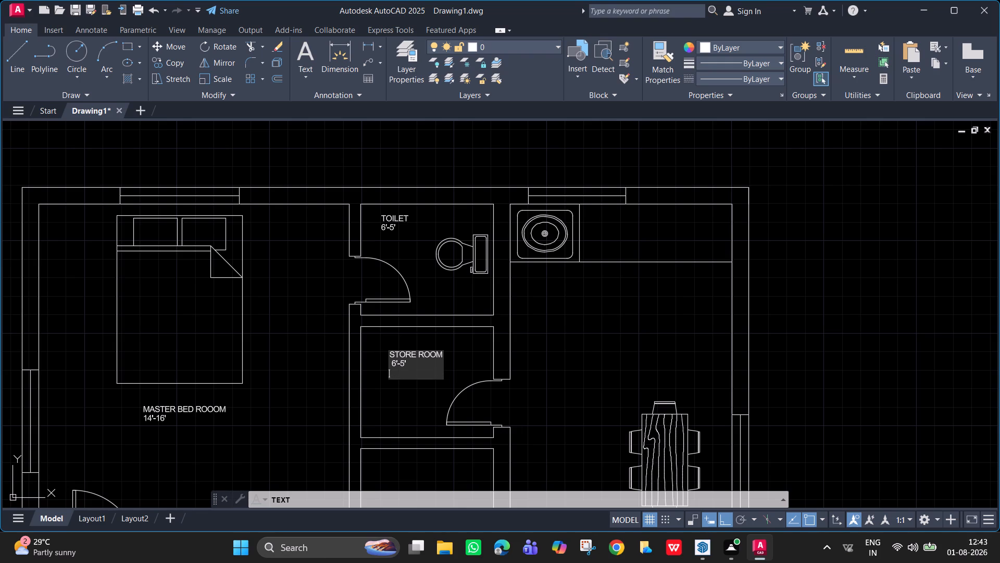
key("Return")
Add single-line text at the top of the small room below the store room, height 3", rotation 0, with lines "POOJA ROOM" and "6'-5'".
middle_click_drag(415, 382, 375, 117)
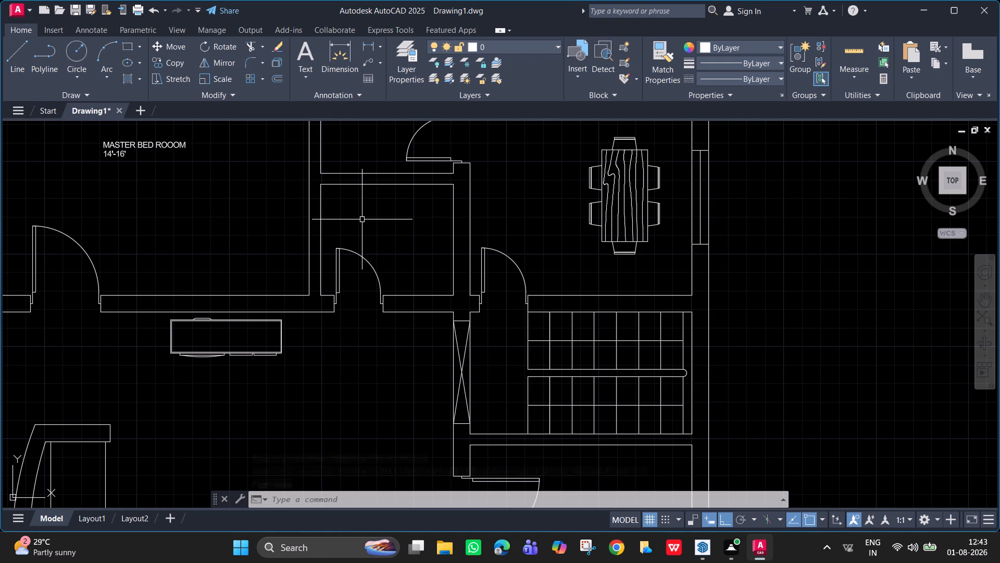
type("DT")
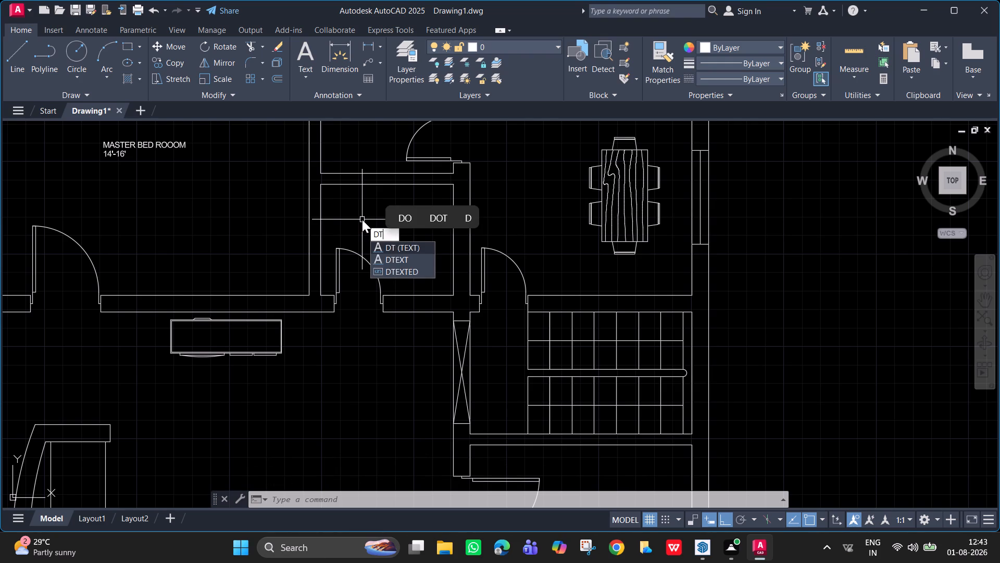
key("Return")
left_click(352, 184)
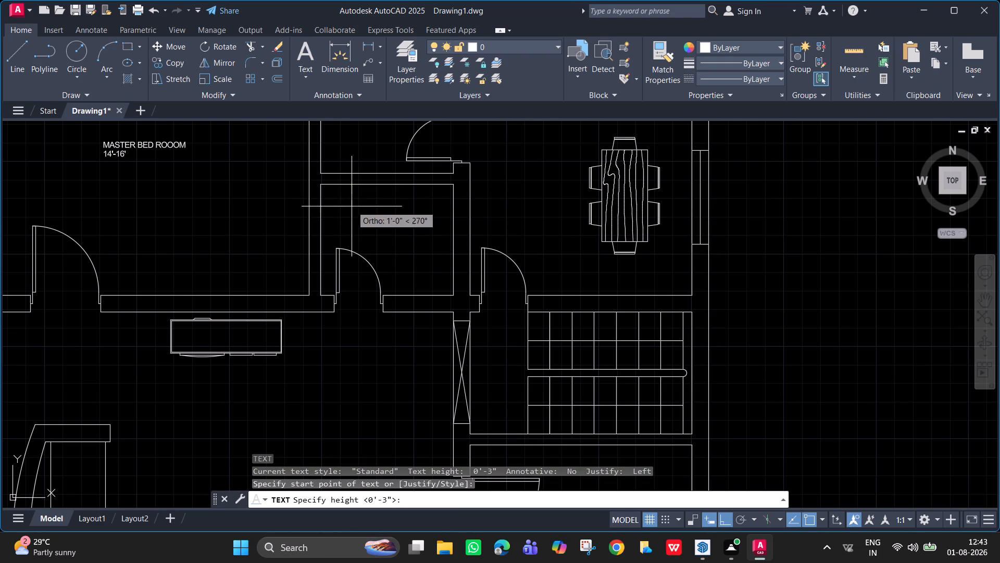
key("3")
key("Return")
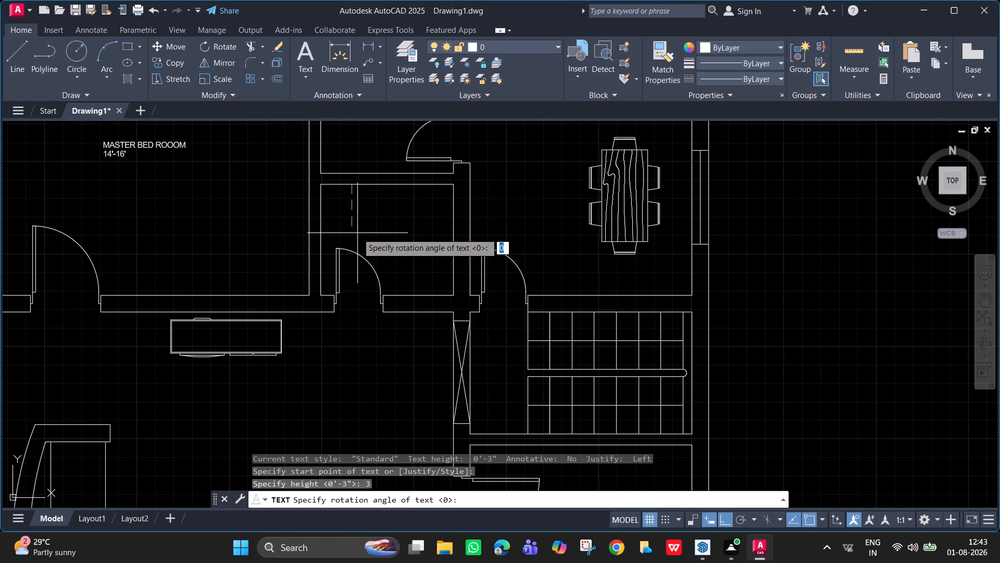
key("0")
key("Return")
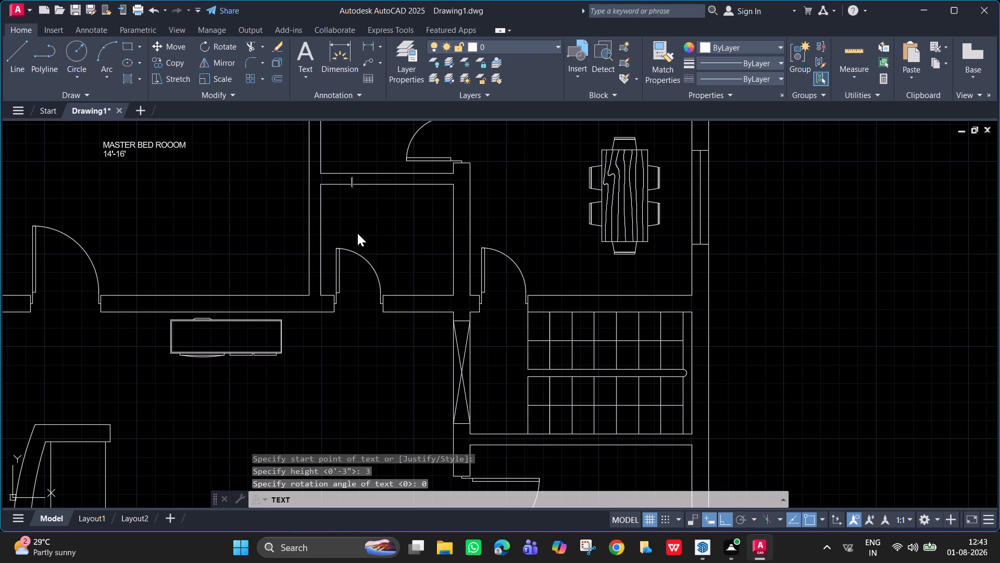
type("6'")
key("BackSpace")
key("BackSpace")
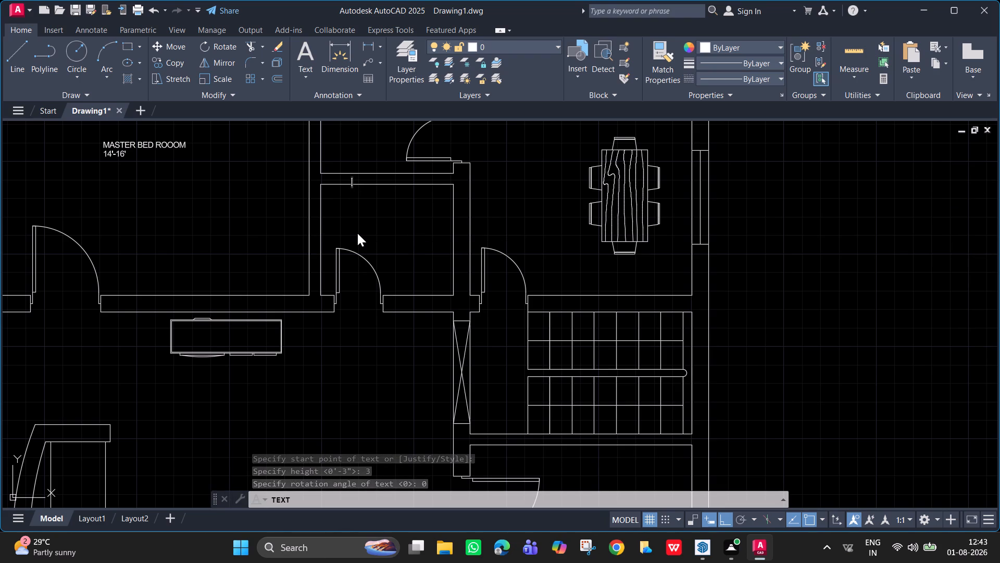
type("POOJA")
key("space")
key("Return")
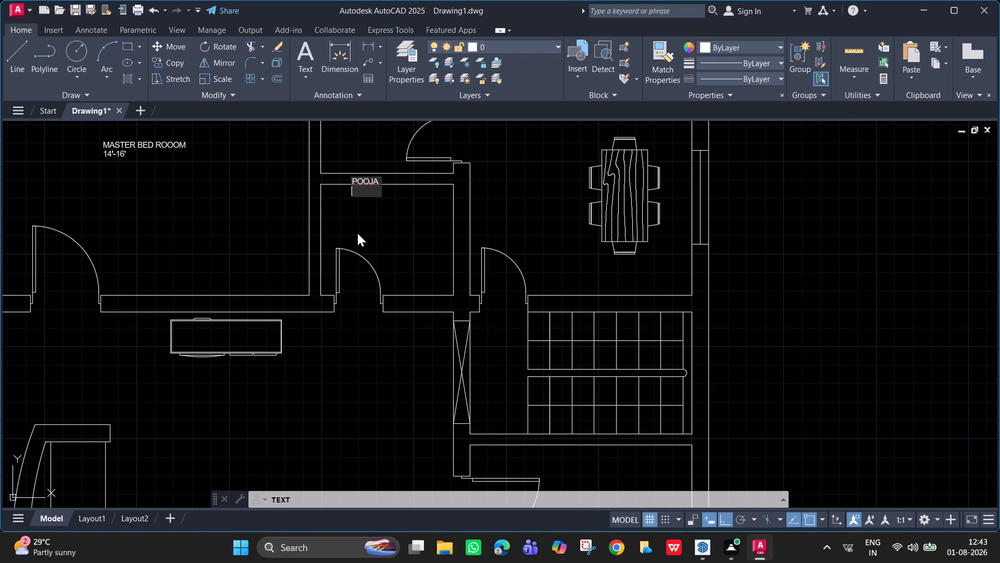
key("BackSpace")
key("BackSpace")
key("BackSpace")
key("BackSpace")
key("BackSpace")
key("BackSpace")
key("BackSpace")
key("BackSpace")
key("BackSpace")
key("BackSpace")
key("BackSpace")
key("BackSpace")
key("BackSpace")
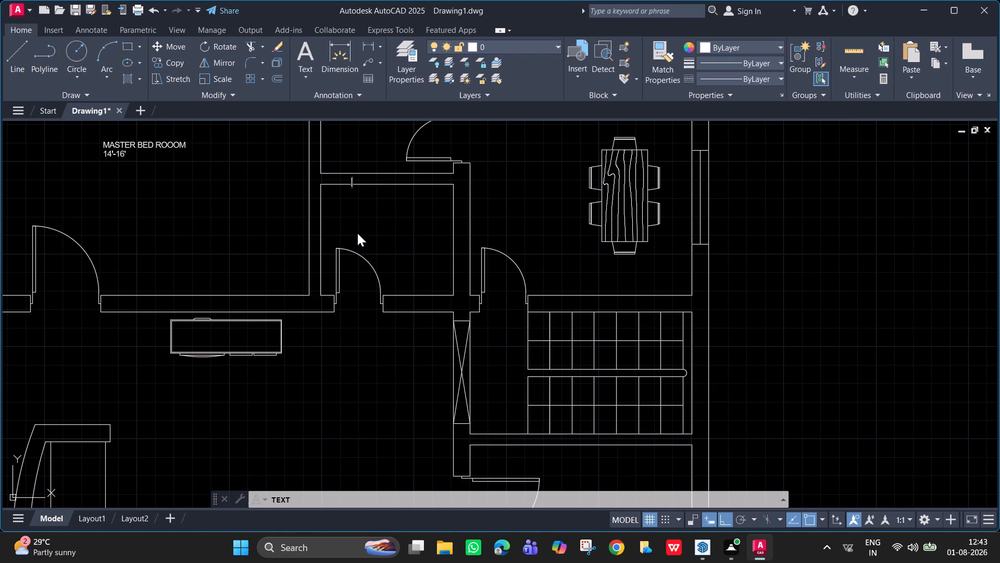
type("POOJA")
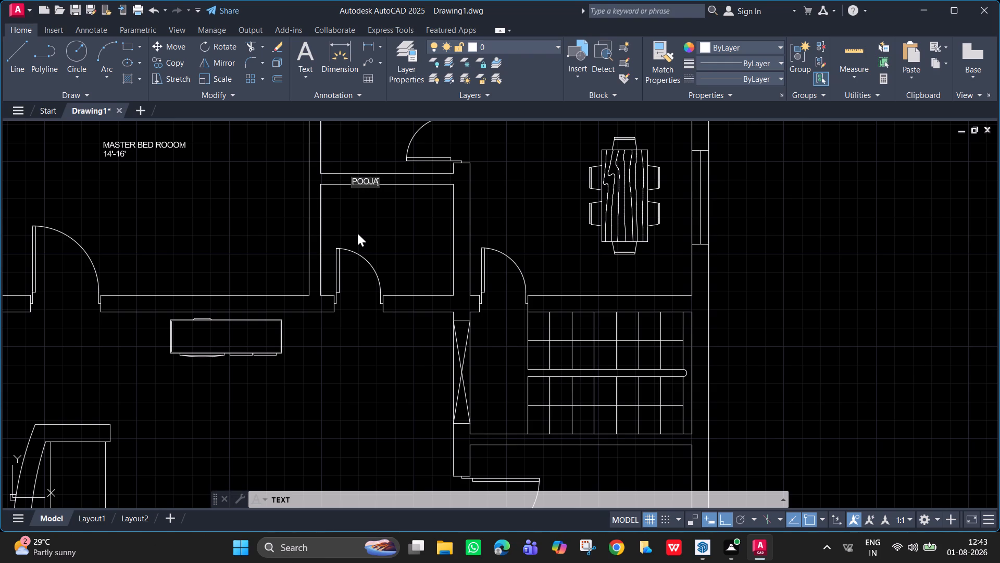
key("Return")
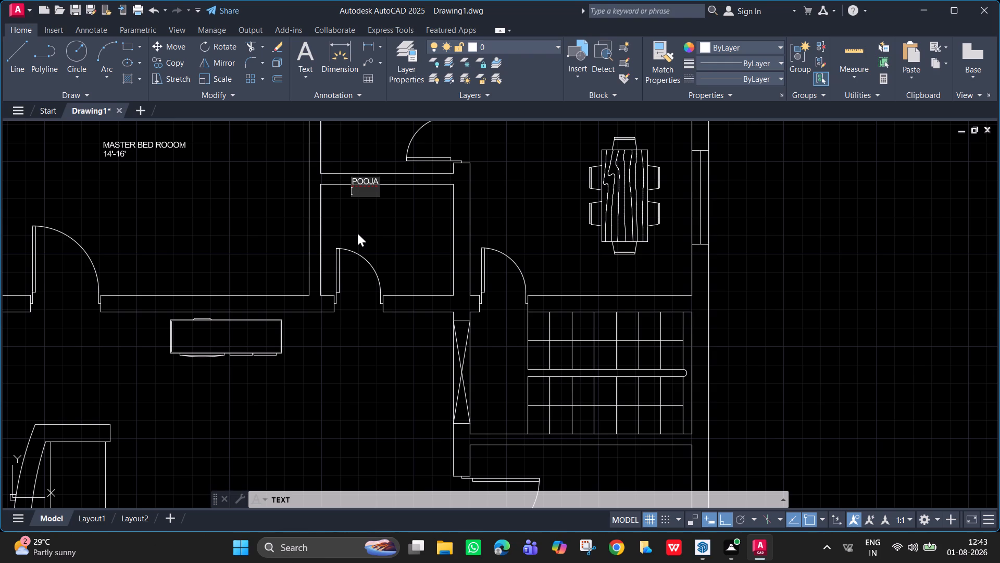
key("BackSpace")
key("space")
type("R")
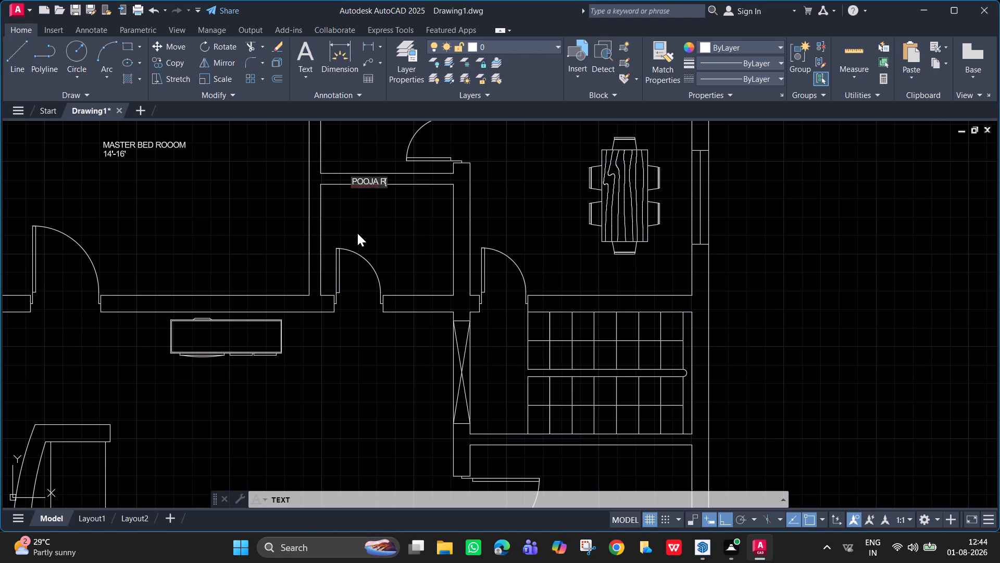
type("OOM")
key("Return")
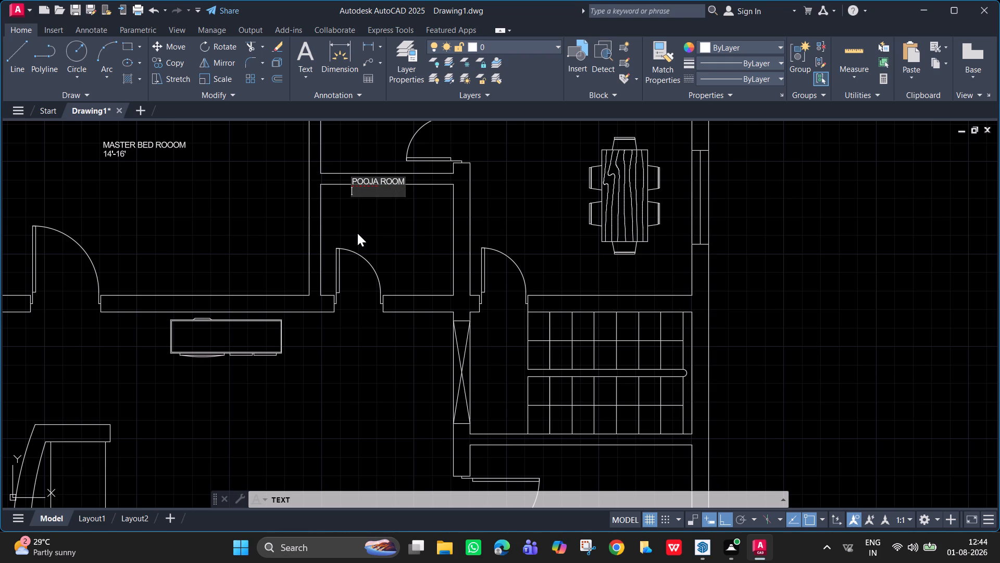
type("6'")
type("-5'")
key("Return")
key("Return")
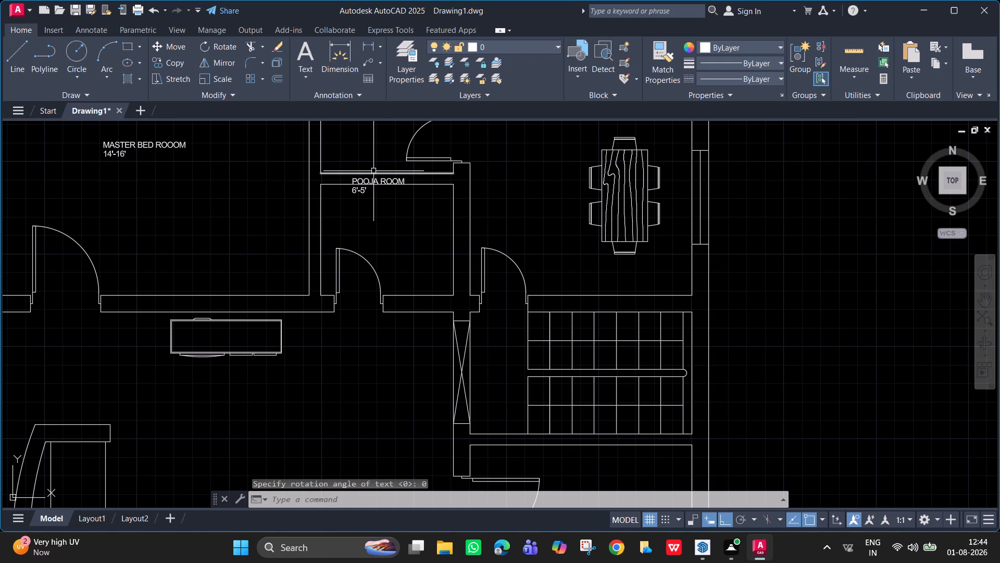
Move both lines of the pooja room label straight down off the wall line into the open space above the door.
left_click(366, 180)
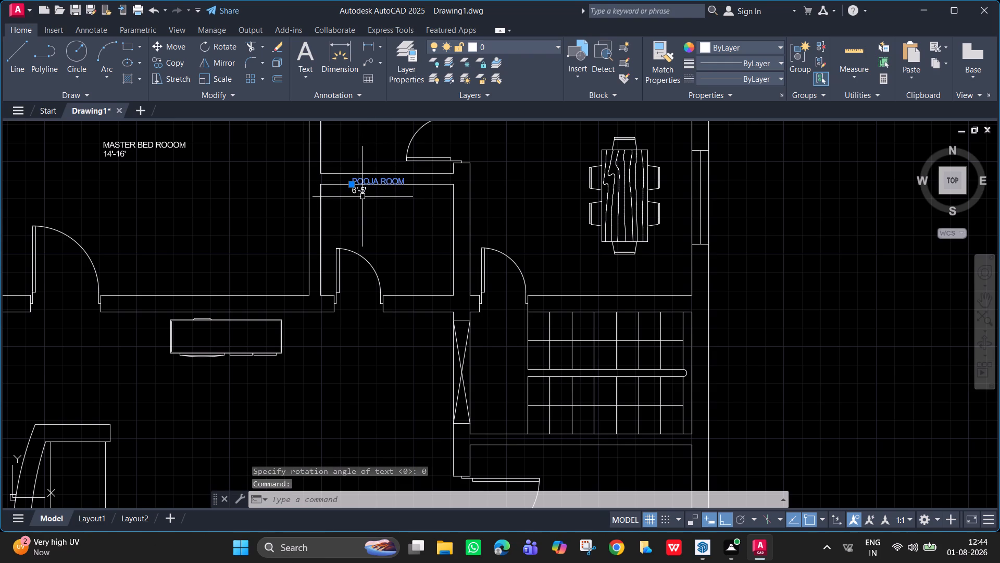
left_click(361, 191)
key("m")
key("Return")
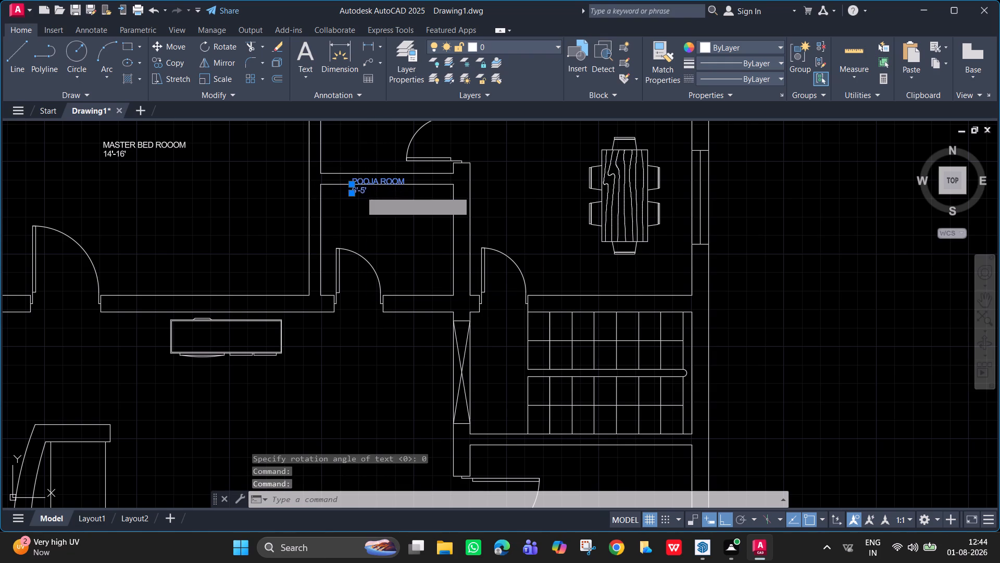
left_click(361, 191)
left_click(367, 221)
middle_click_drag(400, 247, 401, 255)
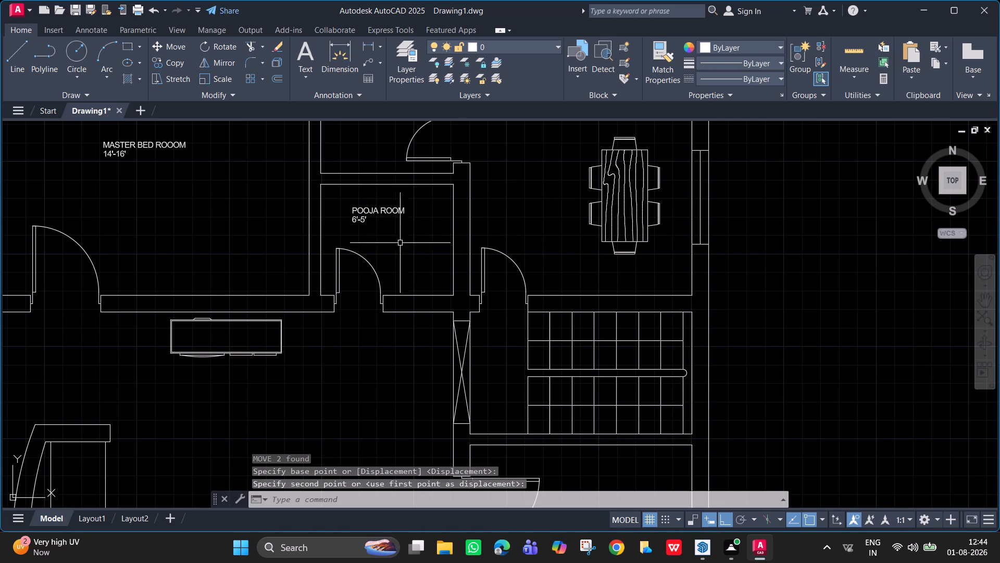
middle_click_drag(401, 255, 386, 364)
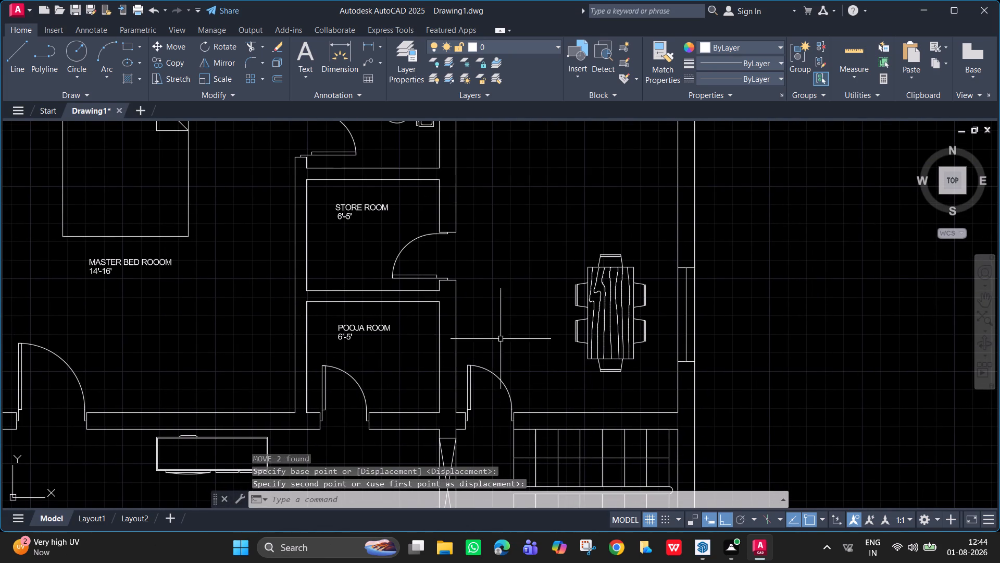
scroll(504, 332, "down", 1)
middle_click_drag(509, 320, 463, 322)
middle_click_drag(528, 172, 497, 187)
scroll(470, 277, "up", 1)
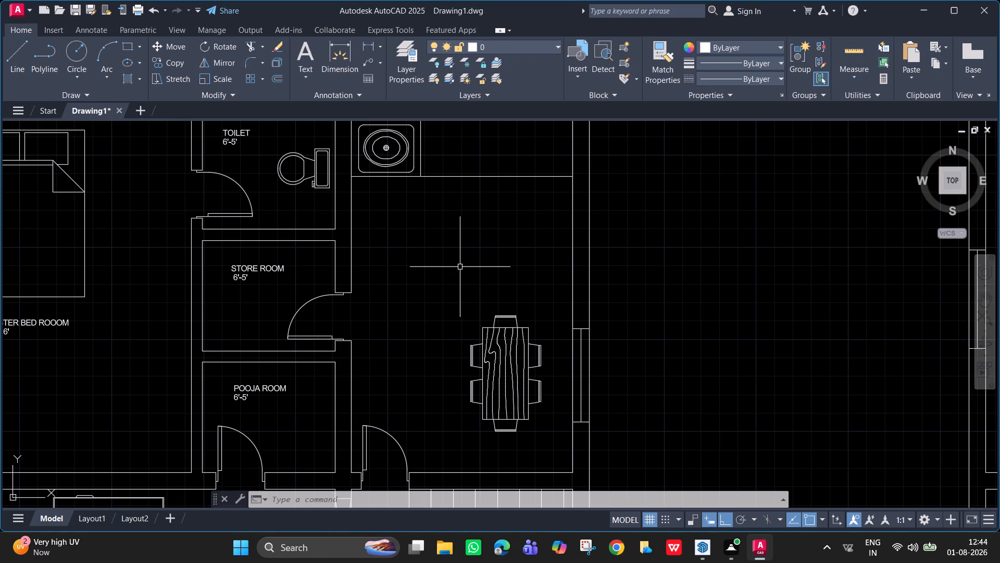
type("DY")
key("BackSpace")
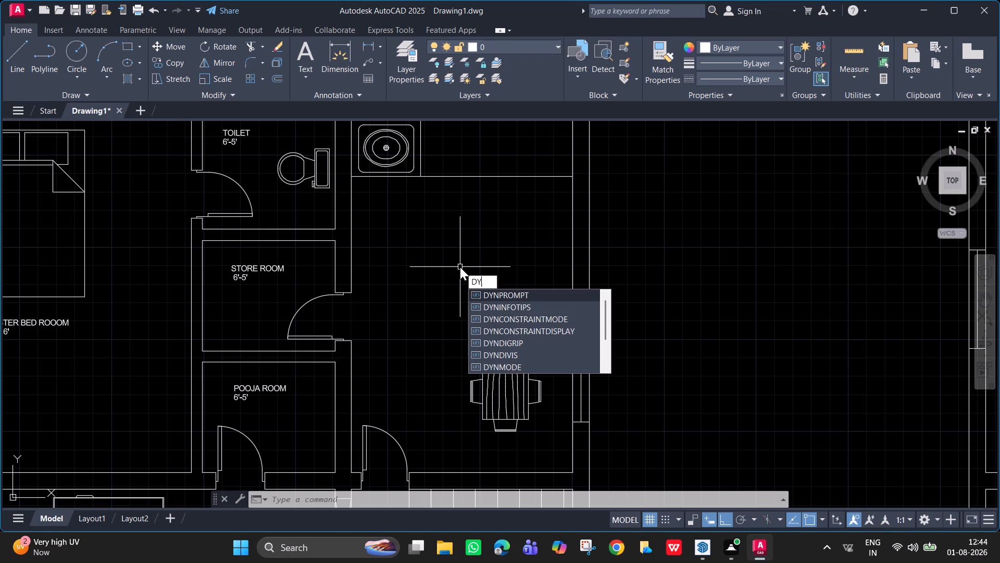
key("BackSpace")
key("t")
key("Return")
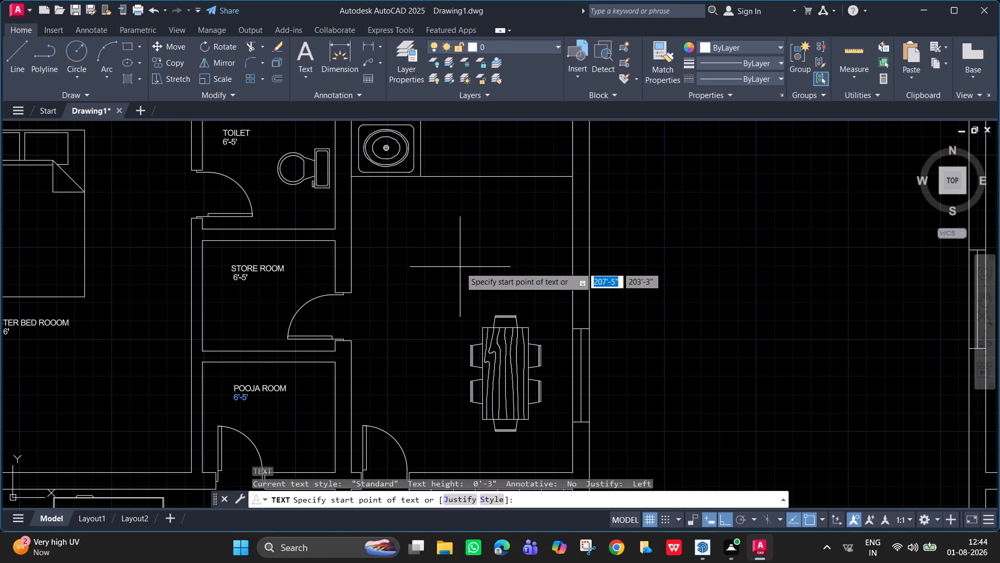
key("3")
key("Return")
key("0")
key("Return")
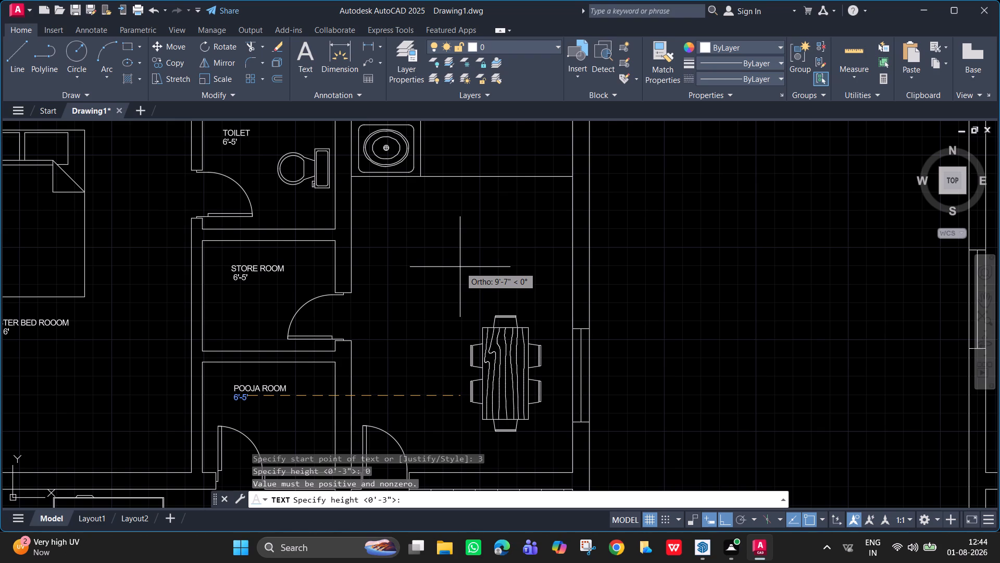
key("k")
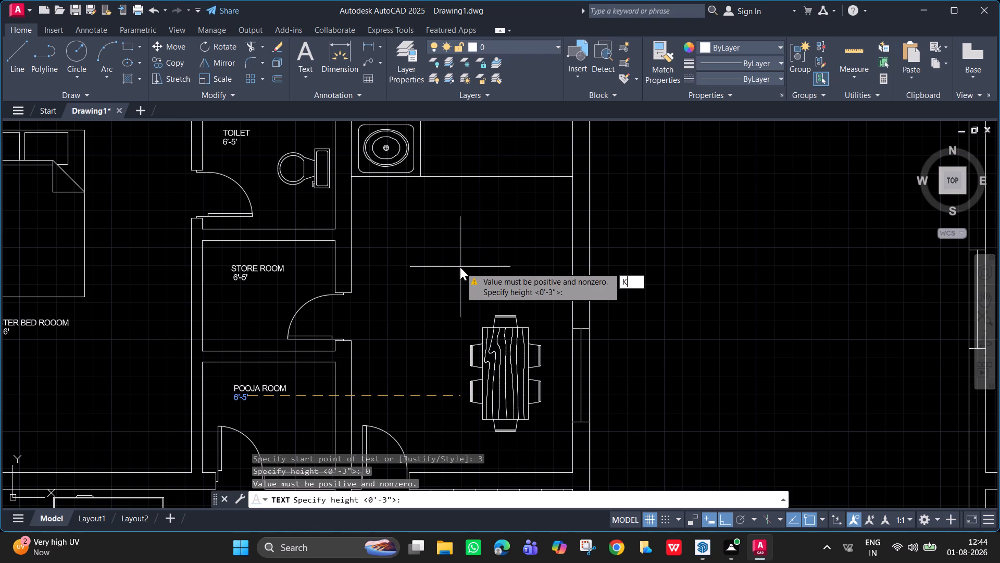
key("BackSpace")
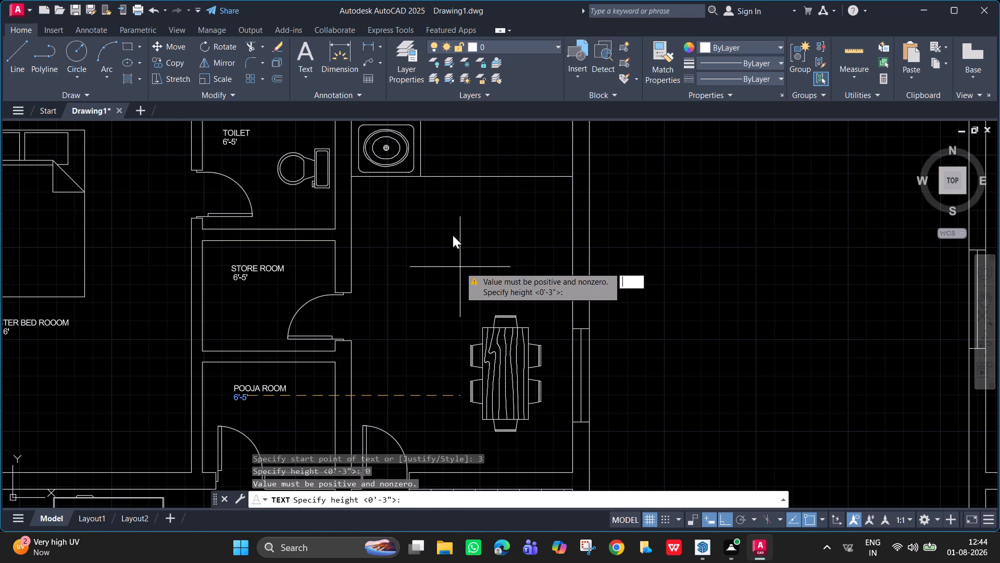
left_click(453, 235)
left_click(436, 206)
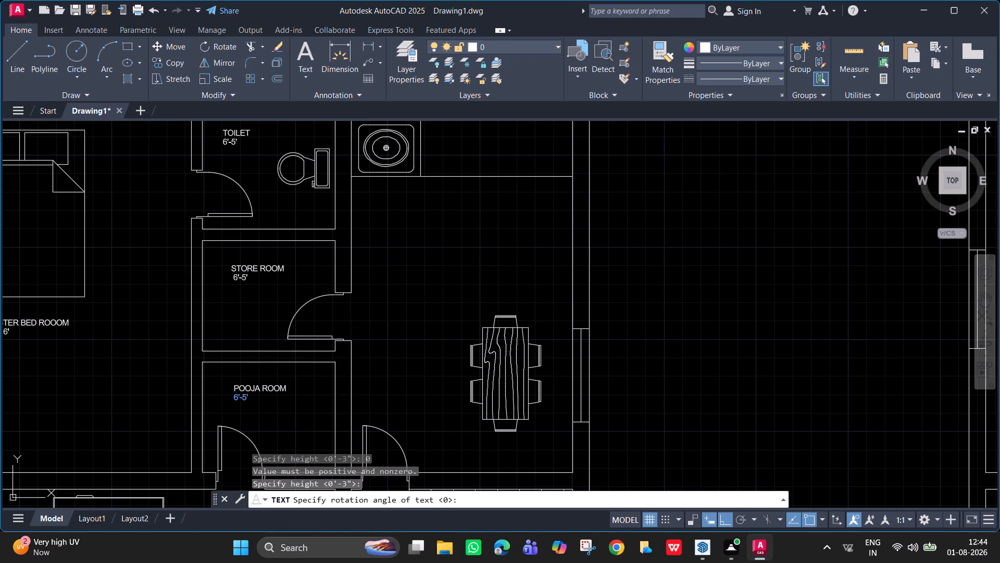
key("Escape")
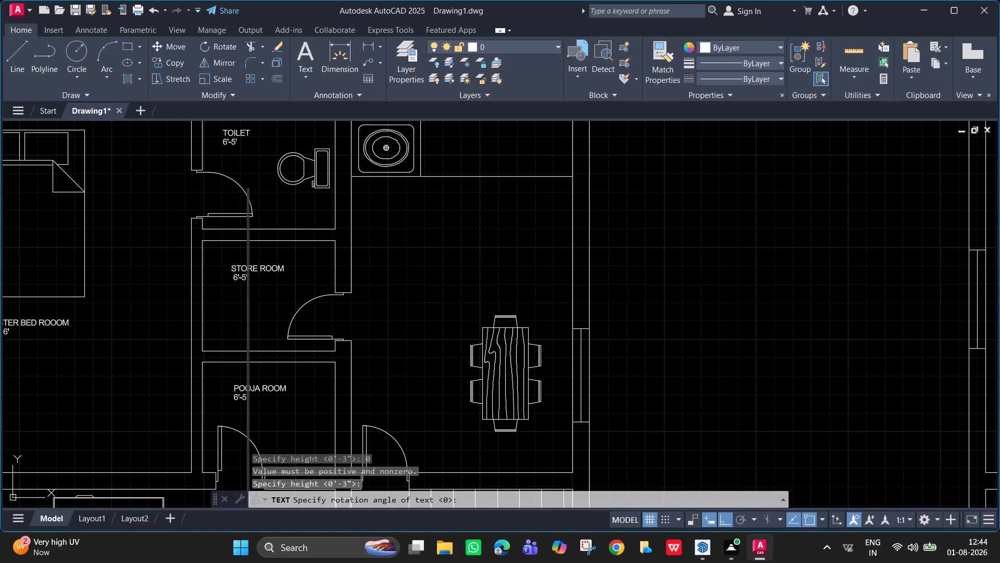
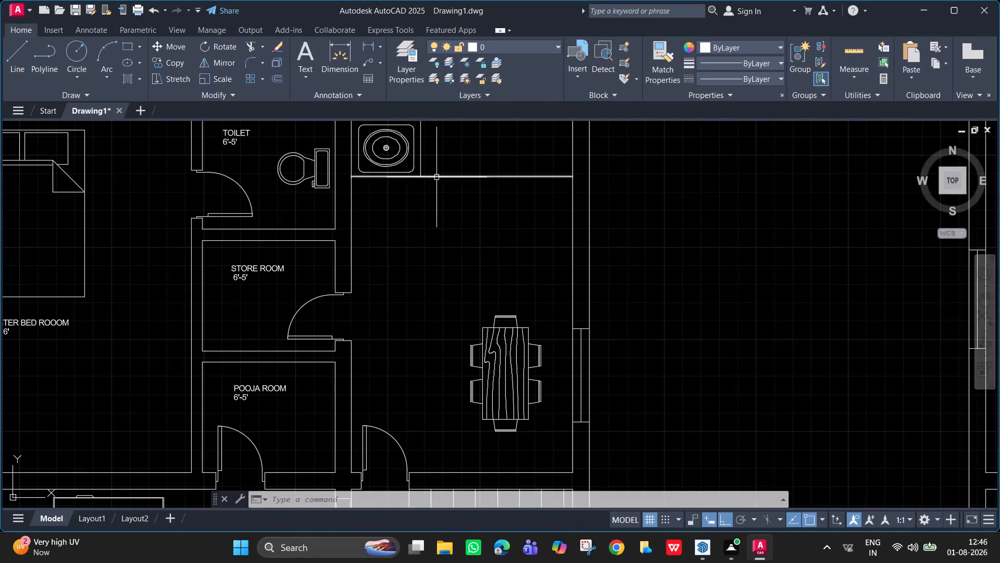
Add single-line text above the left plan's dining table, height 3", rotation 0, with lines "KITCHEN & DINNING" and "10'-16'".
scroll(436, 178, "down", 2)
middle_click_drag(445, 224, 442, 215)
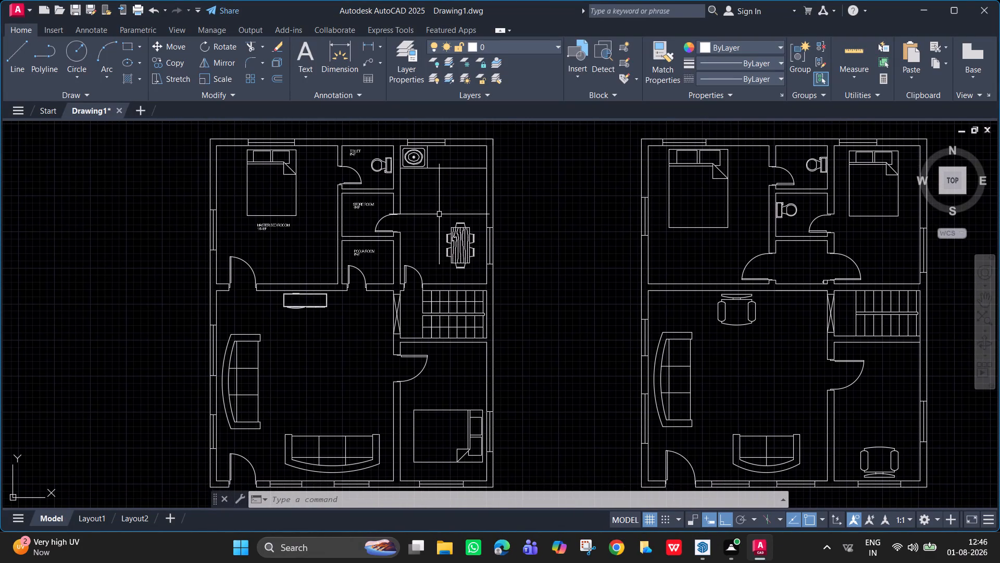
scroll(433, 209, "up", 1)
middle_click(433, 209)
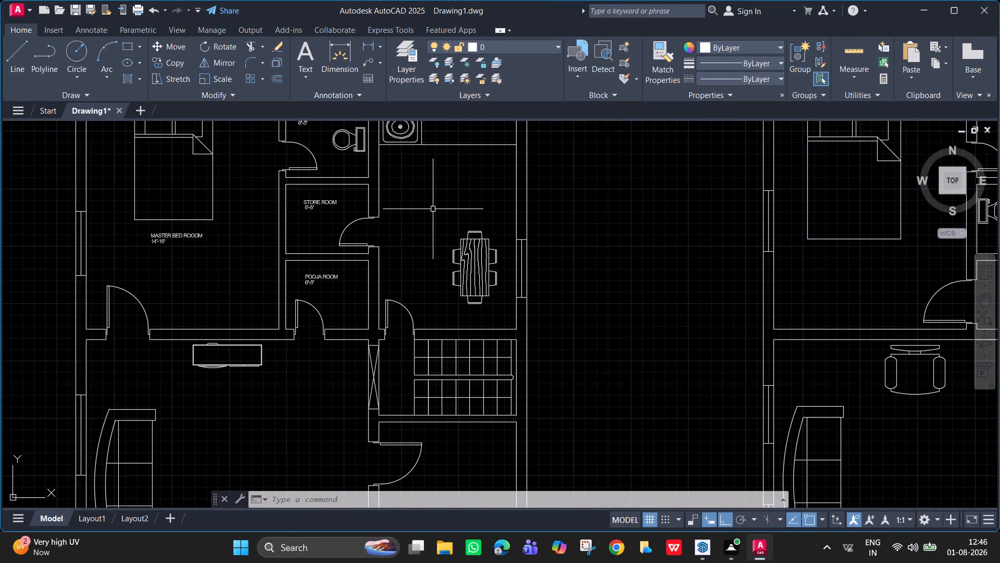
right_click(433, 209)
type("DT")
key("Return")
key("Escape")
type("DT")
key("Return")
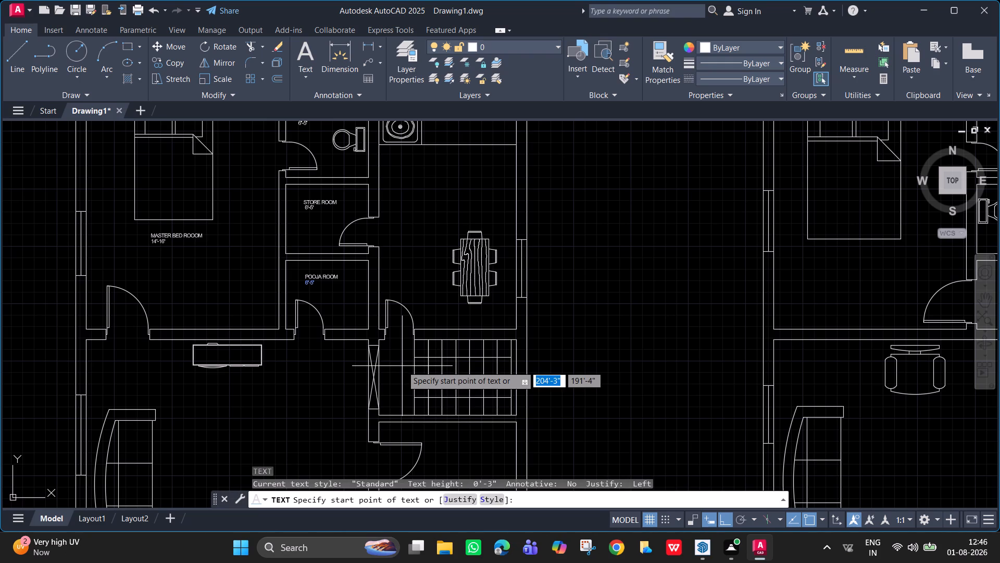
left_click(401, 173)
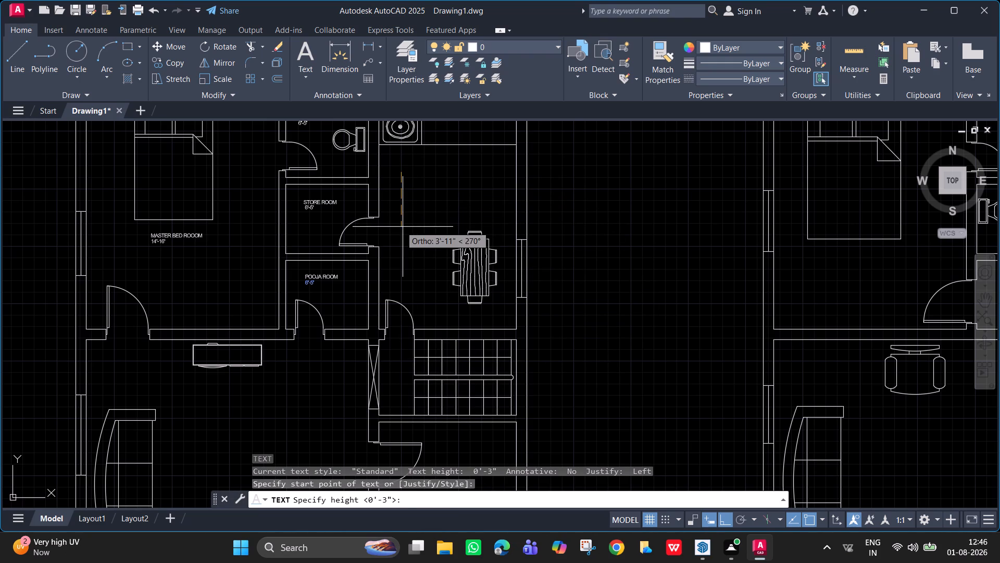
key("3")
key("Return")
key("0")
key("Return")
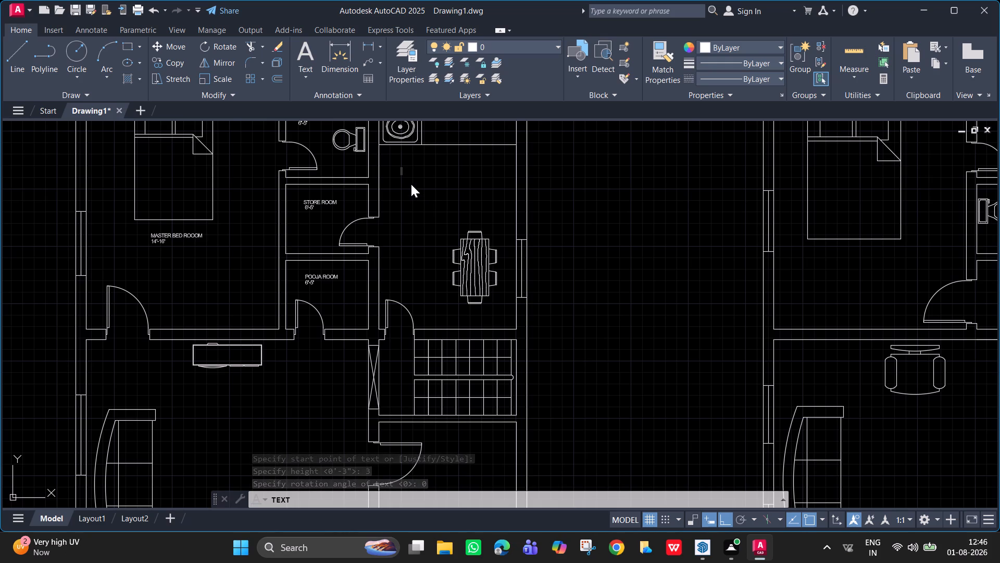
type("KITCHEN")
key("space")
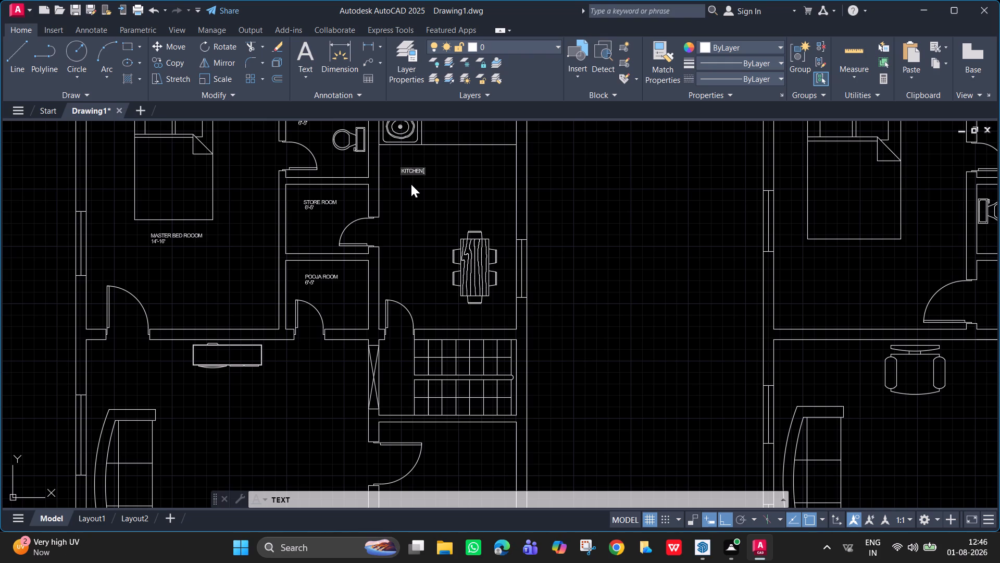
key("shift+ampersand")
type("DINNINH")
key("BackSpace")
key("g")
key("Return")
key("BackSpace")
key("Left")
key("Left")
key("Left")
key("Left")
key("Left")
key("Left")
key("space")
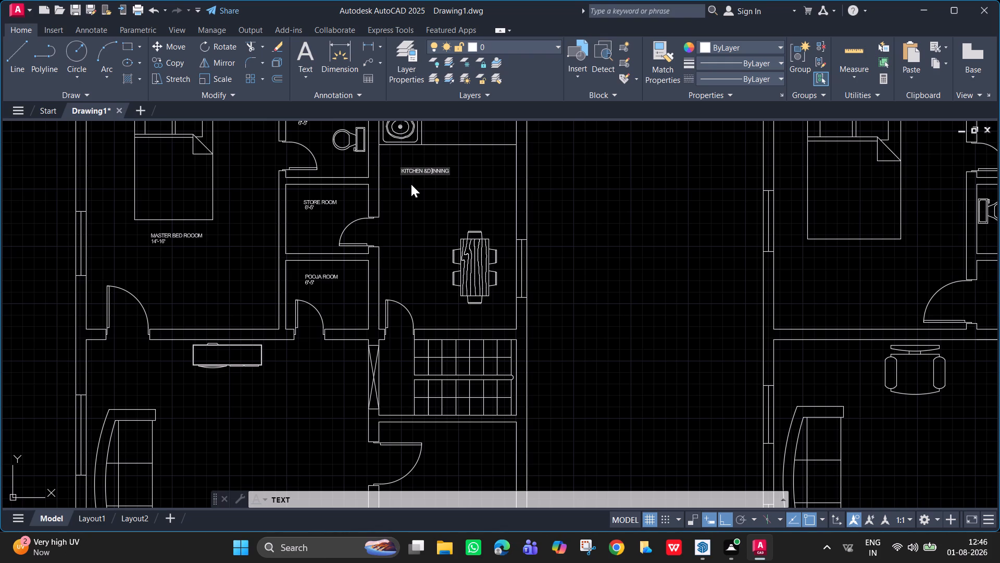
key("BackSpace")
key("Left")
key("space")
key("Right")
key("Right")
key("Right")
key("Right")
key("Right")
key("Right")
key("Right")
key("Right")
key("Return")
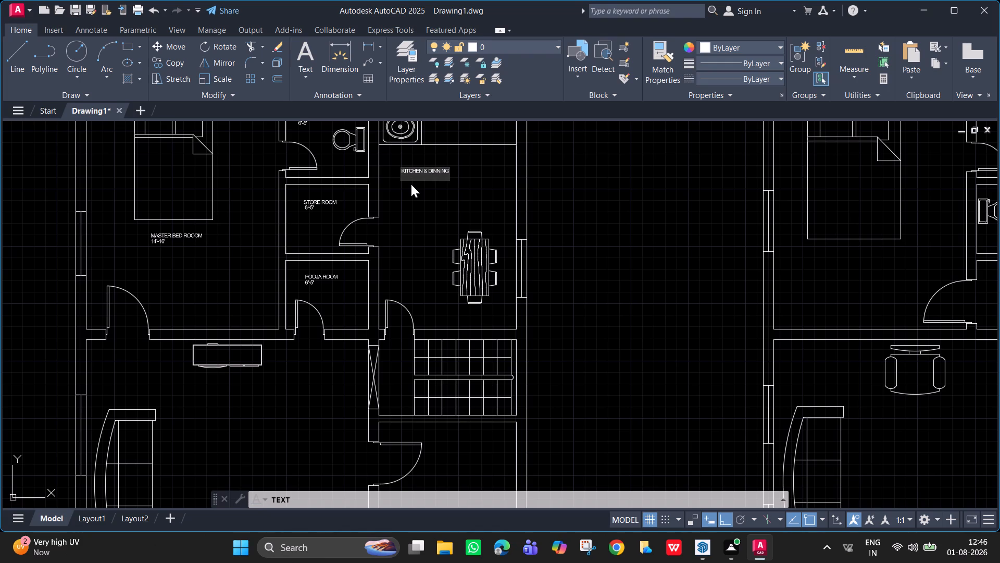
type("10")
key("apostrophe")
key("minus")
type("16")
key("apostrophe")
key("Return")
key("Return")
Add single-line text in the open middle of the left plan's sofa room, height 3", rotation 0, with first line "HALL".
middle_click_drag(449, 210, 452, 278)
scroll(429, 252, "up", 1)
middle_click_drag(424, 250, 421, 154)
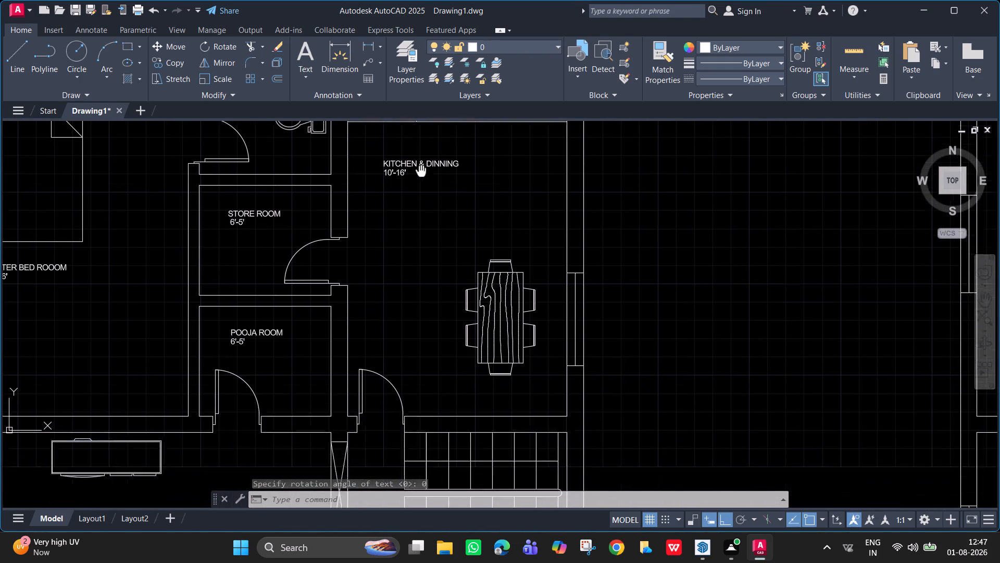
middle_click_drag(421, 154, 431, 108)
scroll(435, 280, "down", 1)
middle_click_drag(435, 280, 522, 121)
middle_click_drag(435, 279, 434, 235)
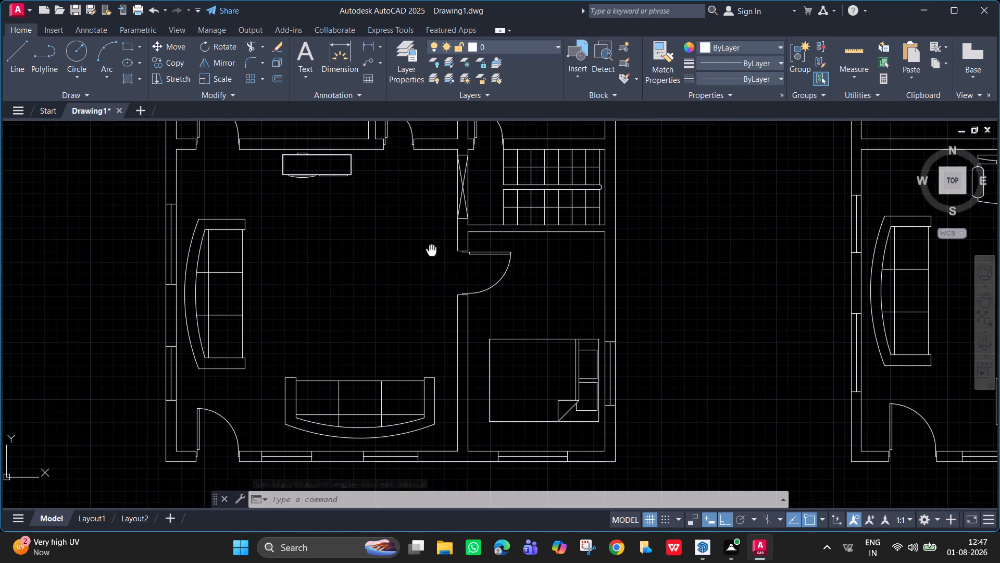
middle_click_drag(434, 235, 443, 240)
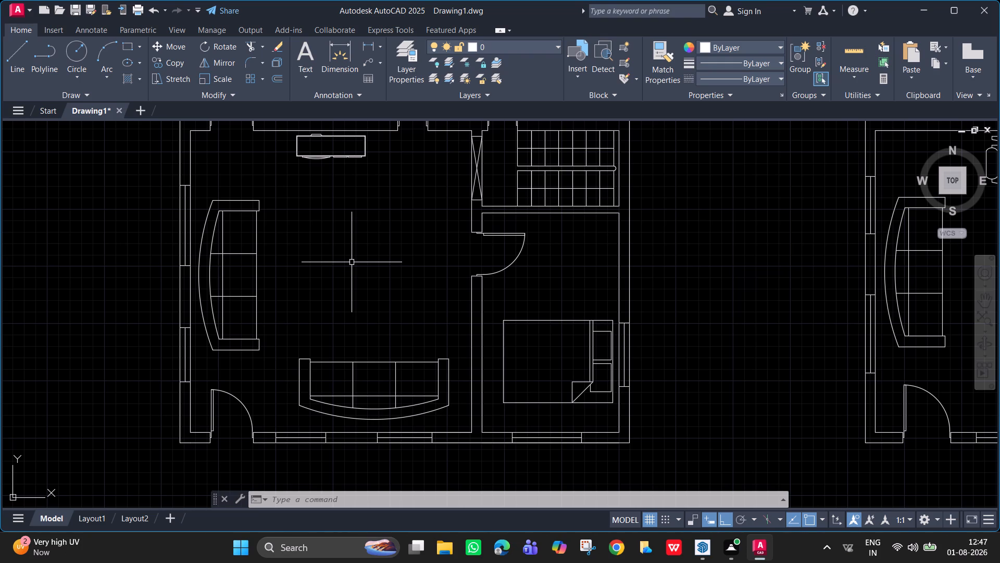
type("DT")
key("Return")
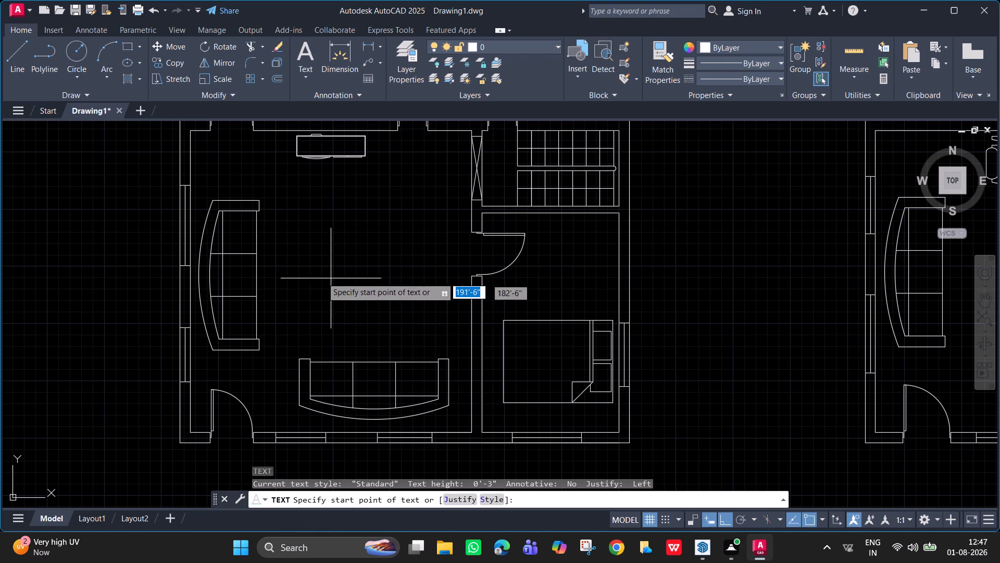
left_click(317, 249)
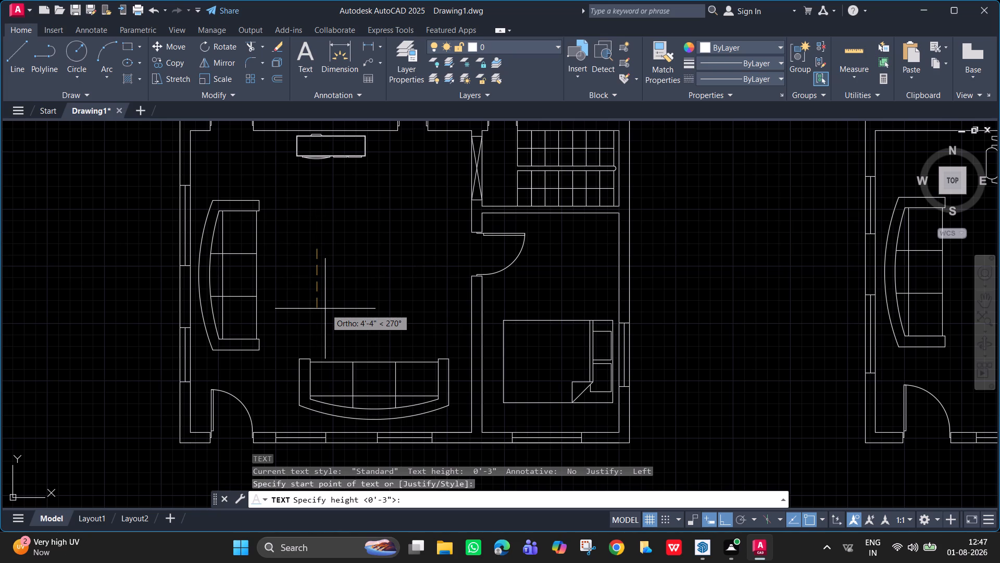
type("DT")
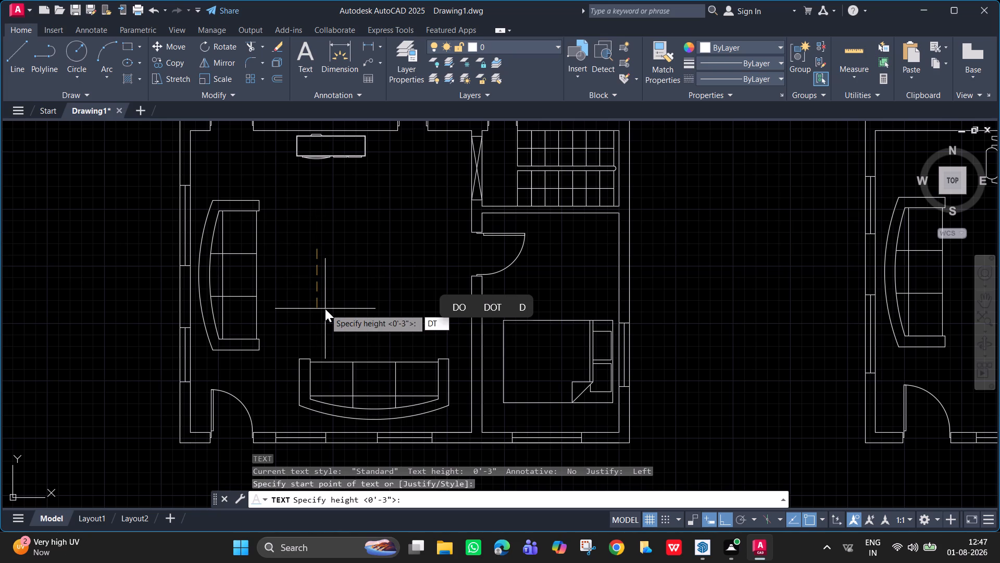
key("BackSpace")
key("BackSpace")
key("3")
key("Return")
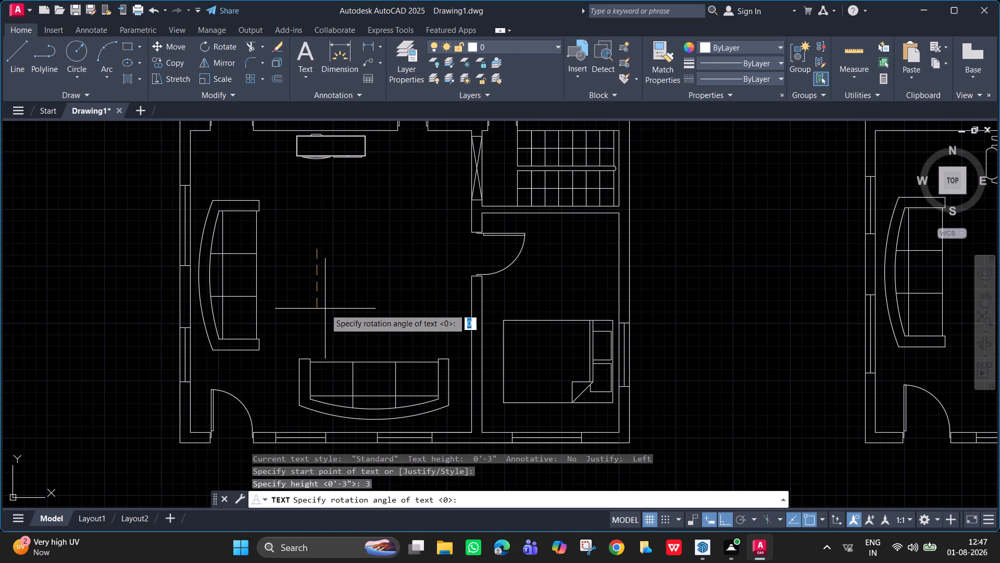
key("Return")
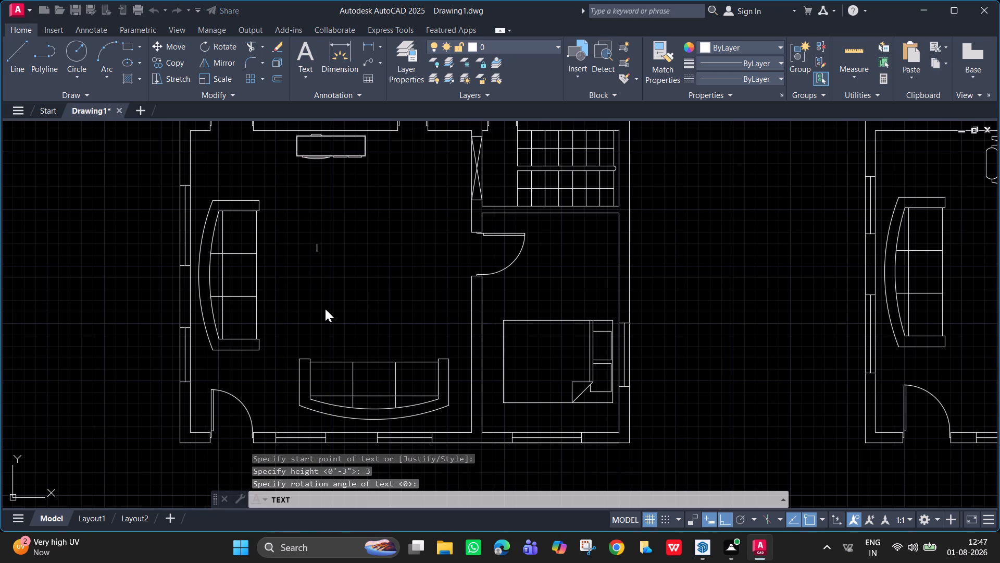
type("HALL")
key("Return")
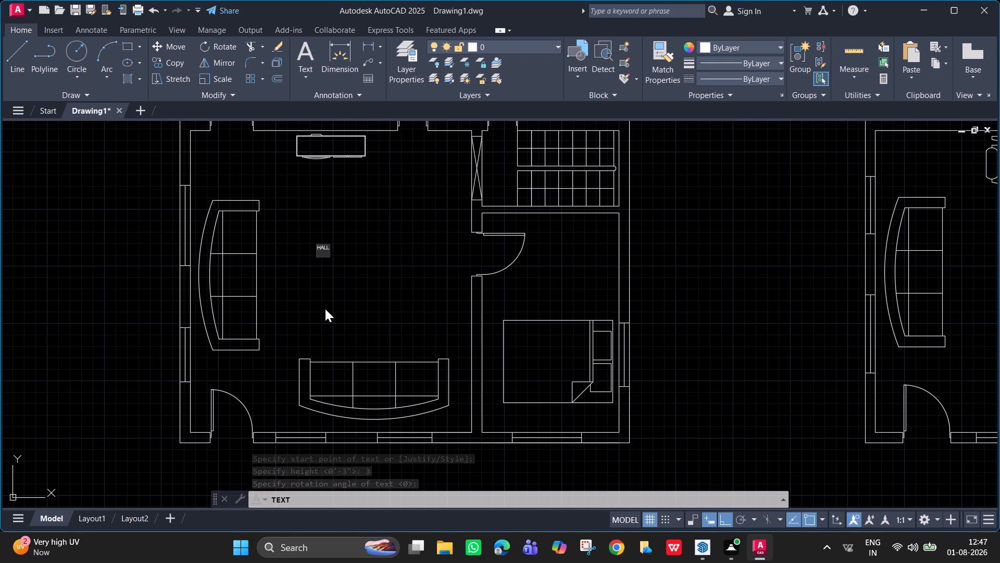
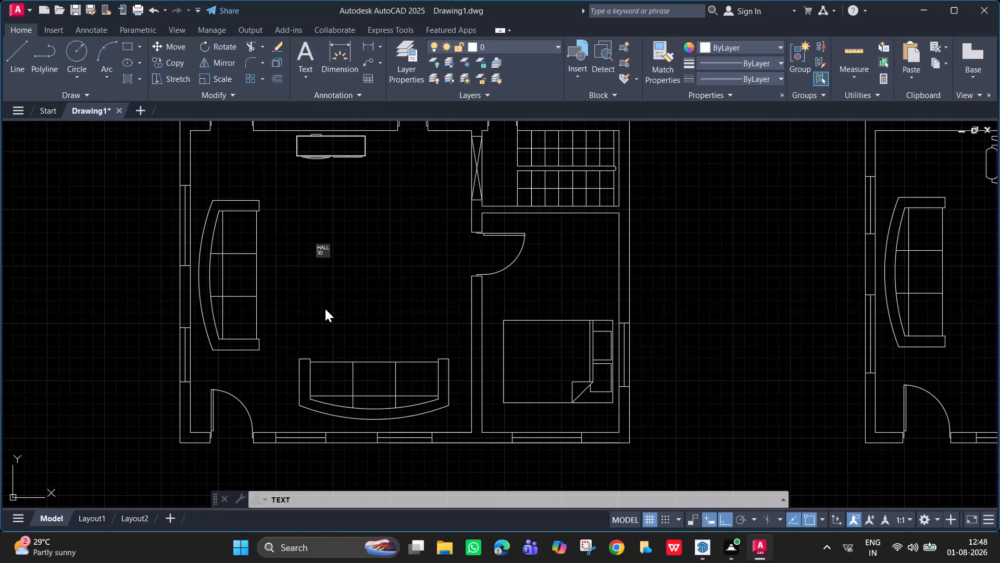
Complete the left plan's hall label with a second line reading "30'6"-22'" and finish the text.
key("apostrophe")
type("6\"")
key("minus")
type("22")
key("apostrophe")
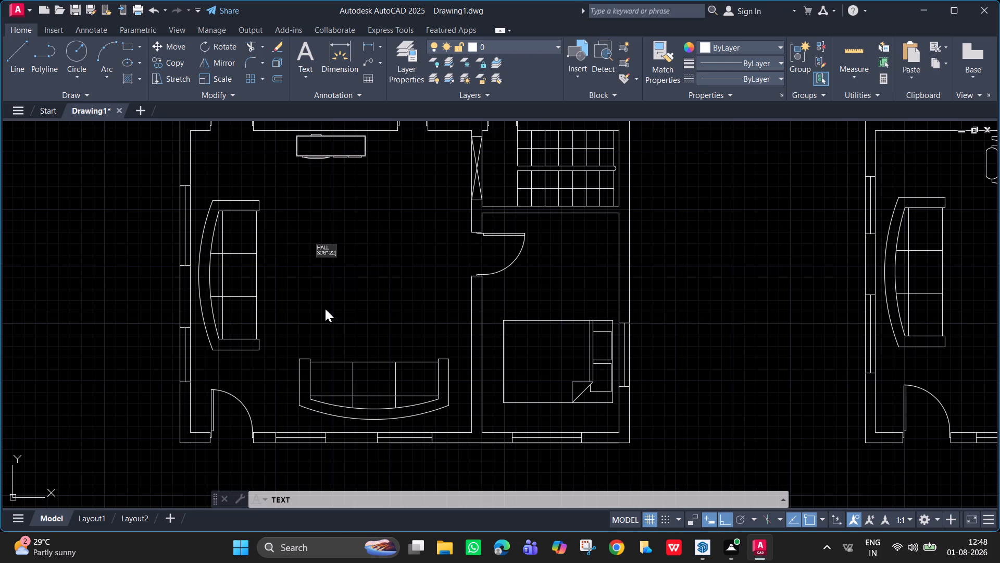
key("Return")
key("Return")
Start a quick measurement to check room dimensions in the floor plans.
scroll(320, 289, "up", 1)
middle_click_drag(320, 289, 320, 295)
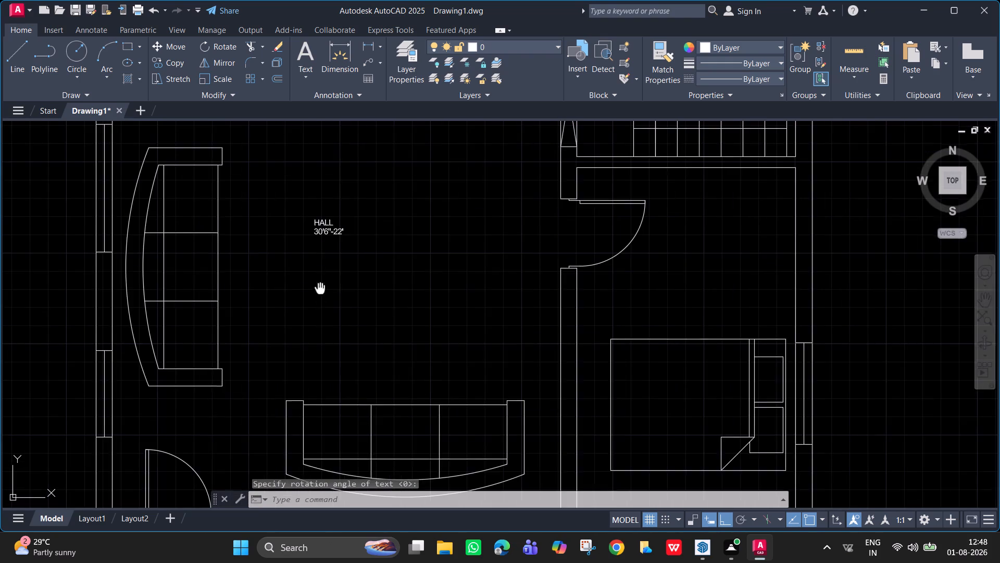
middle_click_drag(320, 295, 269, 491)
scroll(354, 350, "down", 1)
middle_click_drag(362, 346, 306, 253)
scroll(337, 264, "down", 1)
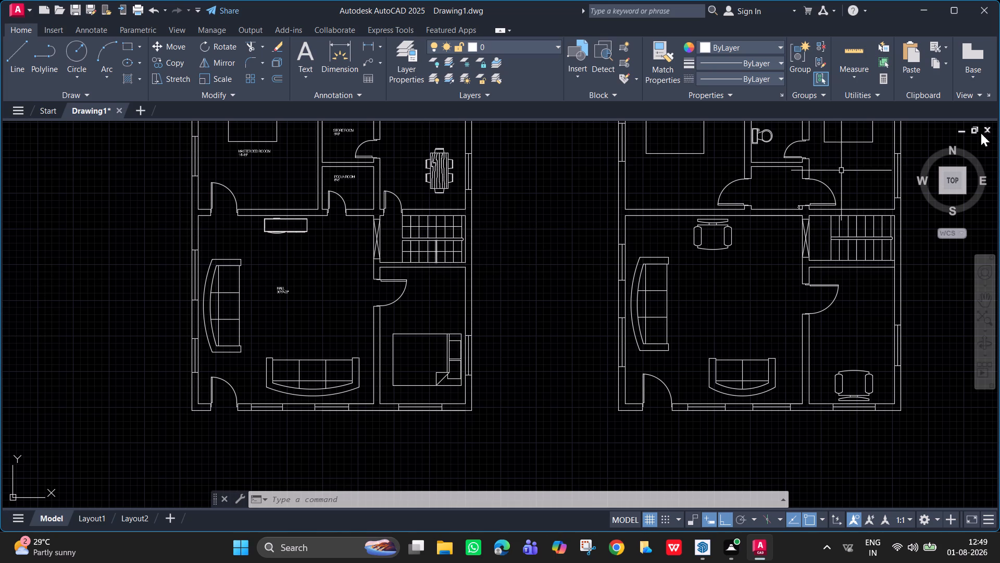
left_click(858, 48)
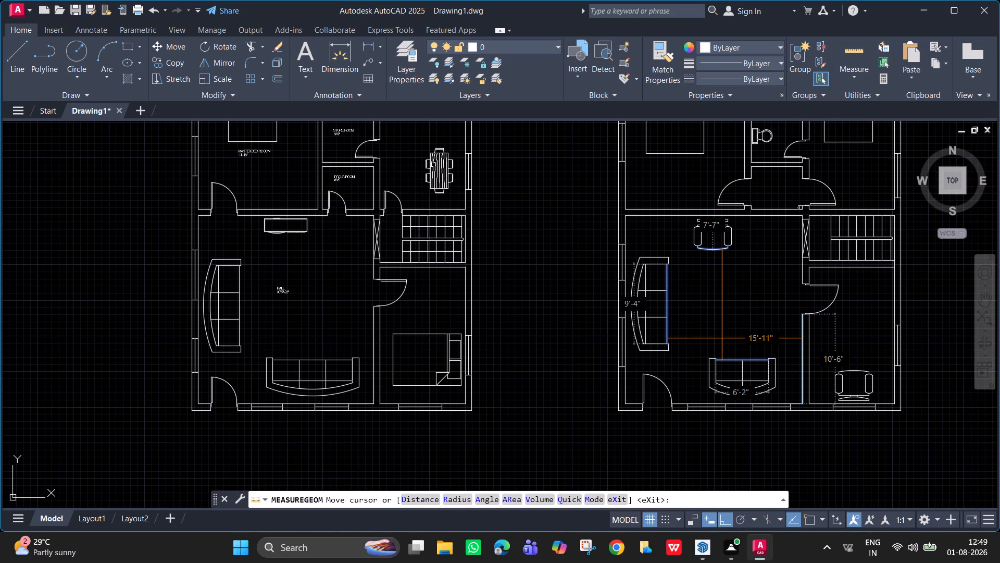
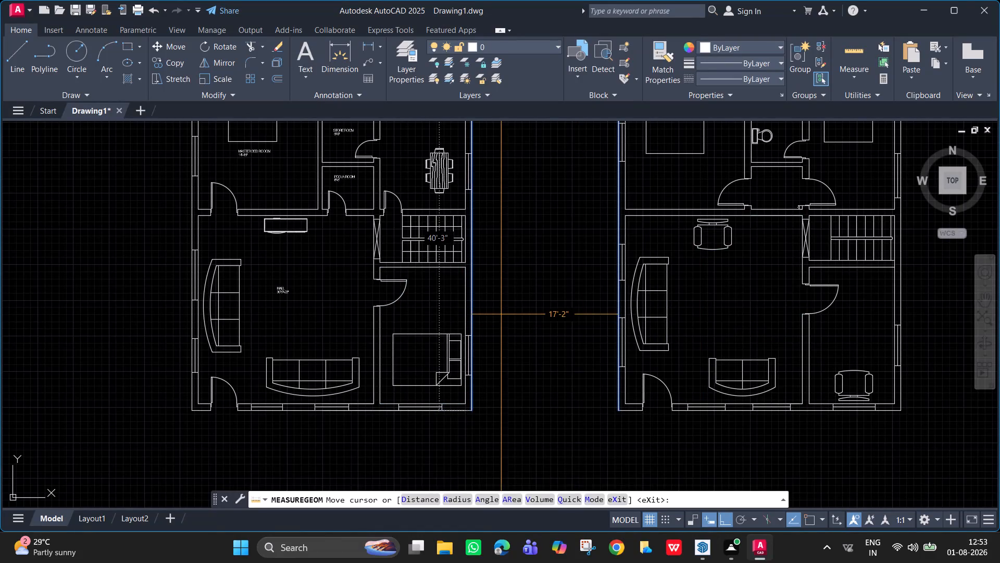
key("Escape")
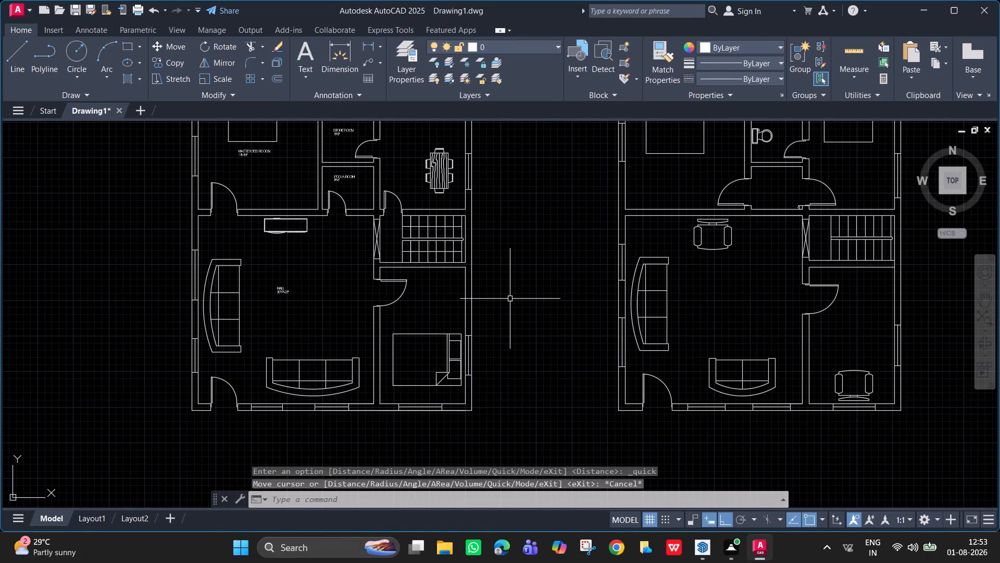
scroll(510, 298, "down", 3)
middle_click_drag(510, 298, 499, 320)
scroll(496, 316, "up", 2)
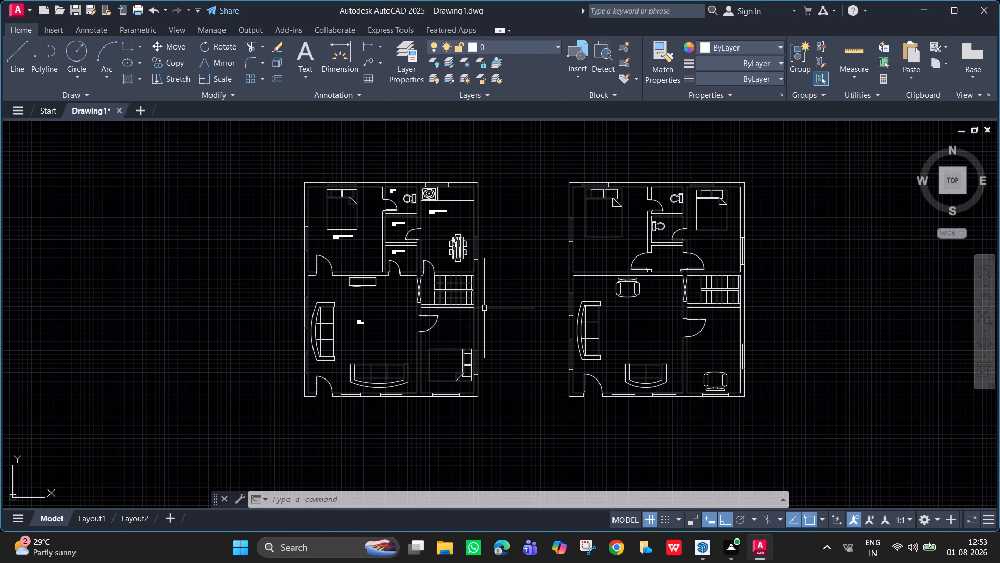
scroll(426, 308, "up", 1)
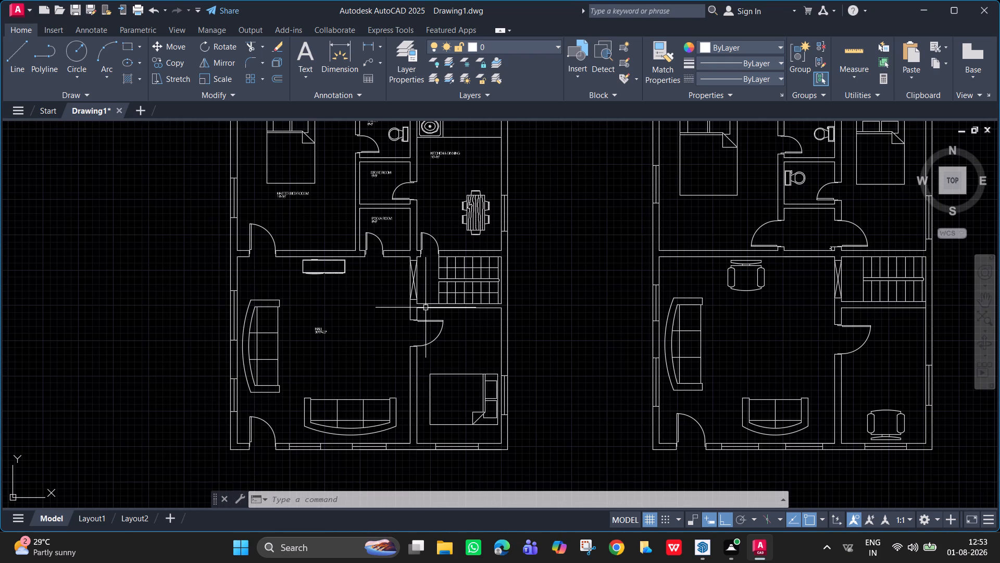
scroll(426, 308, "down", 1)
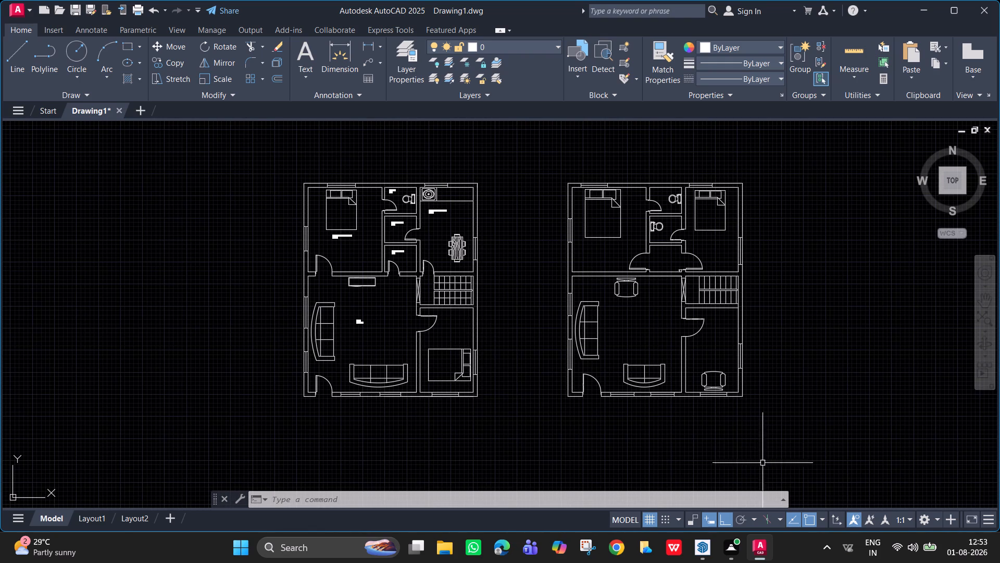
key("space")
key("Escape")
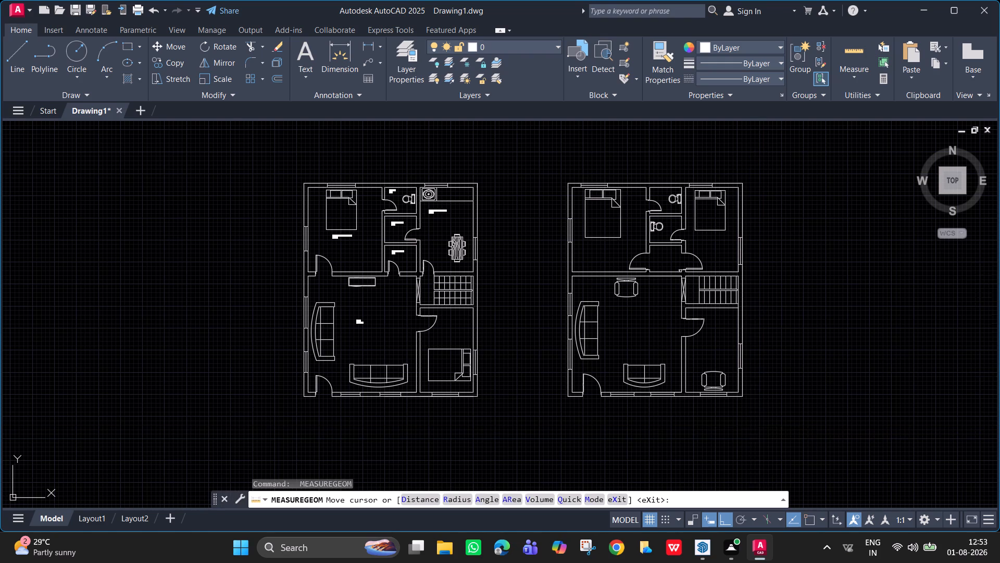
Copy the whole unlabelled floor plan, with its furniture, horizontally about 39' to the right of the original.
left_click_drag(766, 448, 583, 222)
key("Escape")
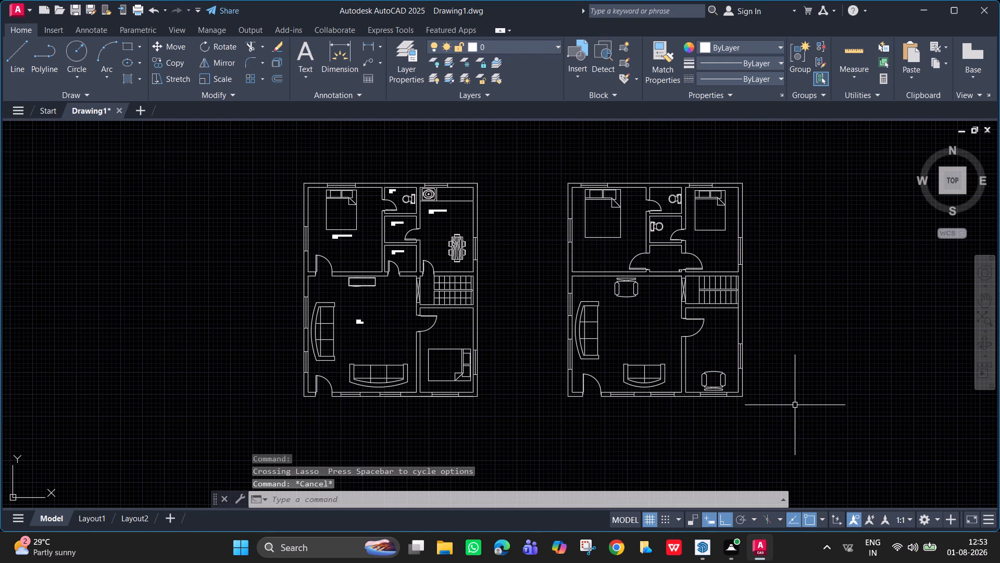
left_click(790, 418)
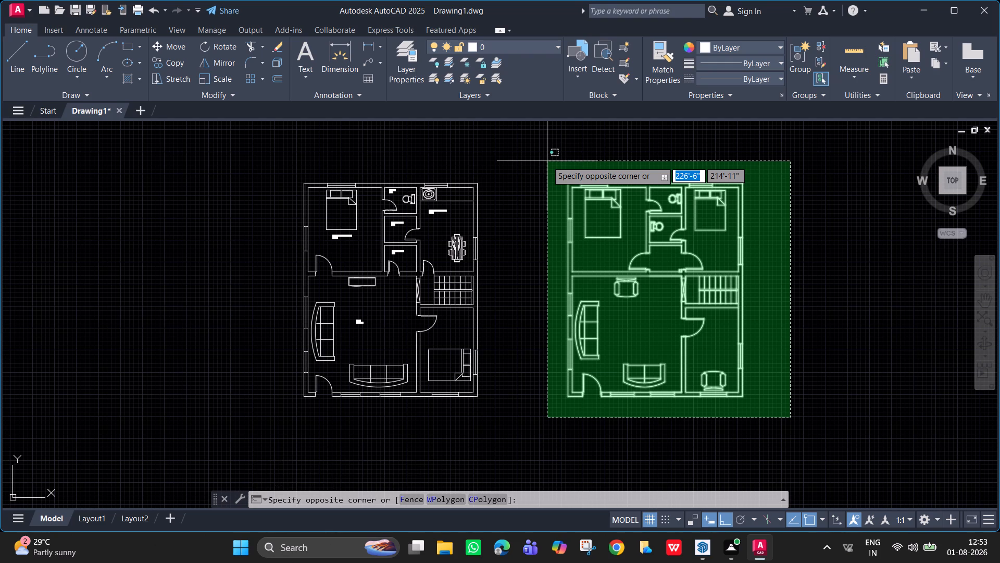
left_click(547, 161)
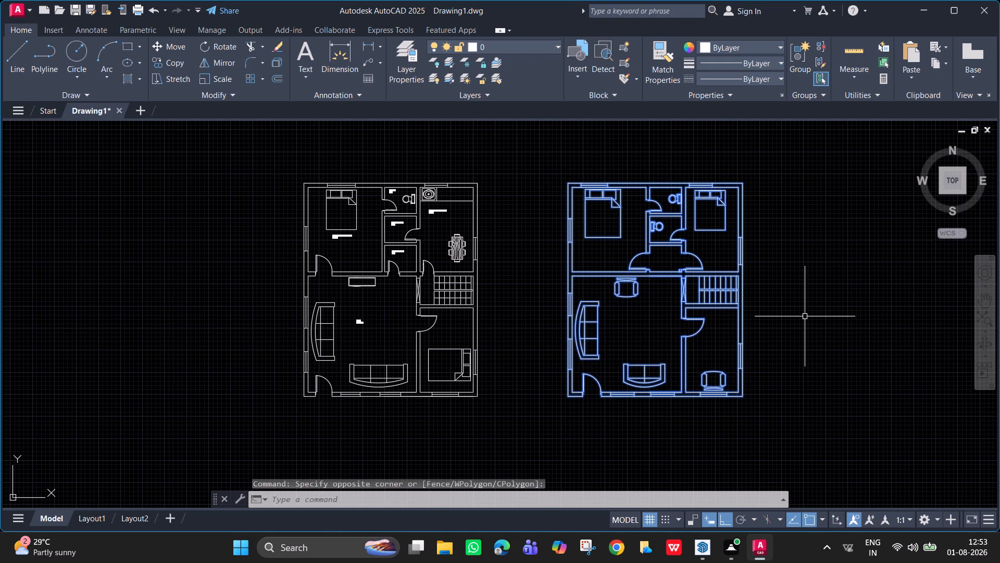
type("CO")
key("Return")
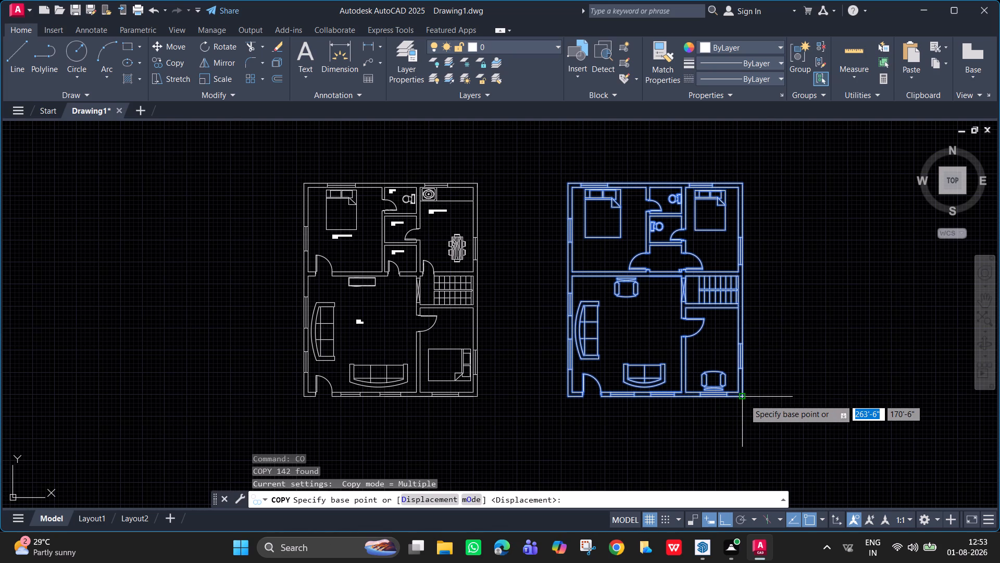
left_click(744, 399)
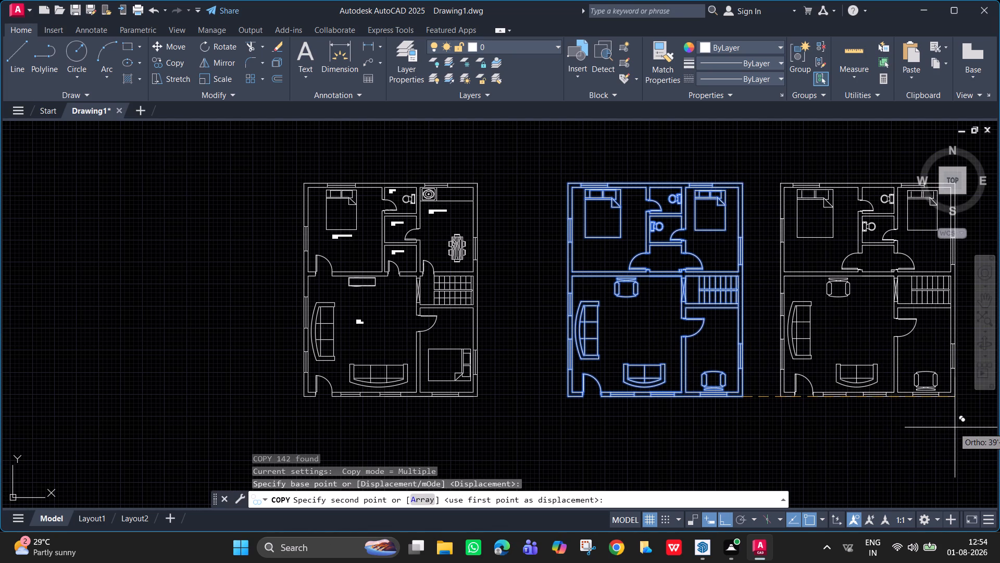
left_click(955, 427)
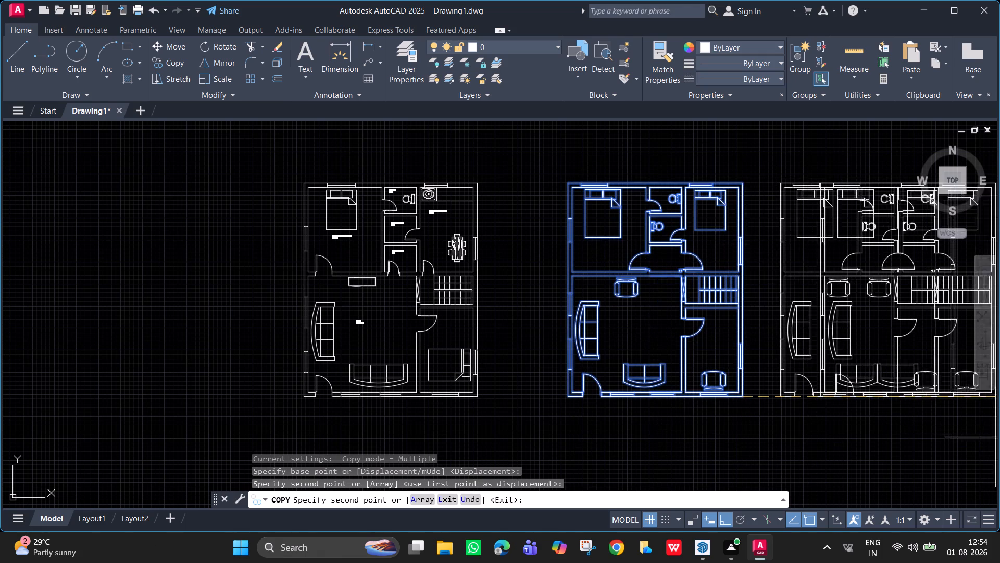
key("Escape")
Move the labelled floor plan straight up, clear of the row with the two unlabelled plans.
left_click_drag(497, 421, 451, 350)
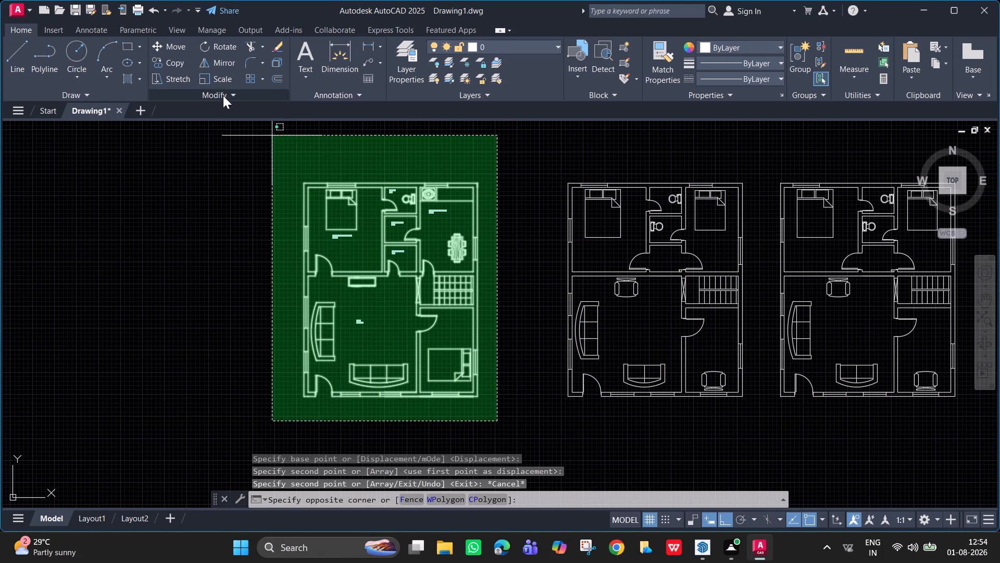
left_click(223, 95)
left_click(187, 161)
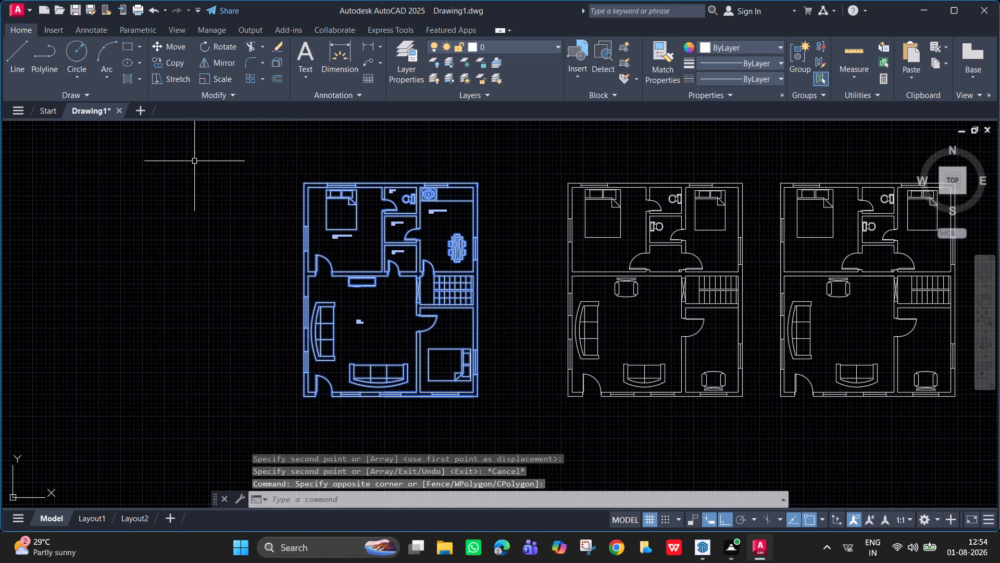
key("m")
key("Return")
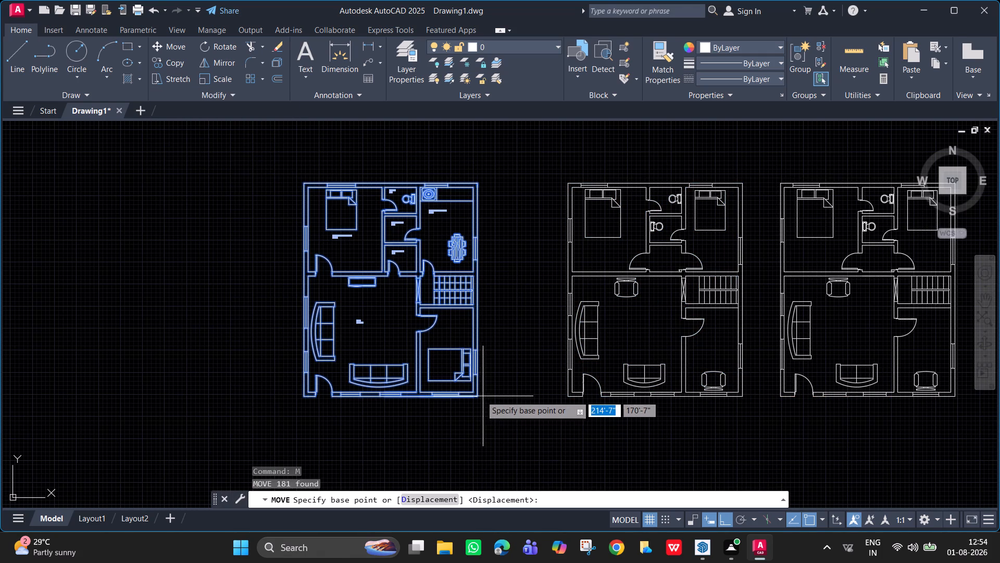
left_click(479, 395)
scroll(348, 189, "down", 1)
middle_click_drag(349, 190, 361, 283)
left_click(480, 208)
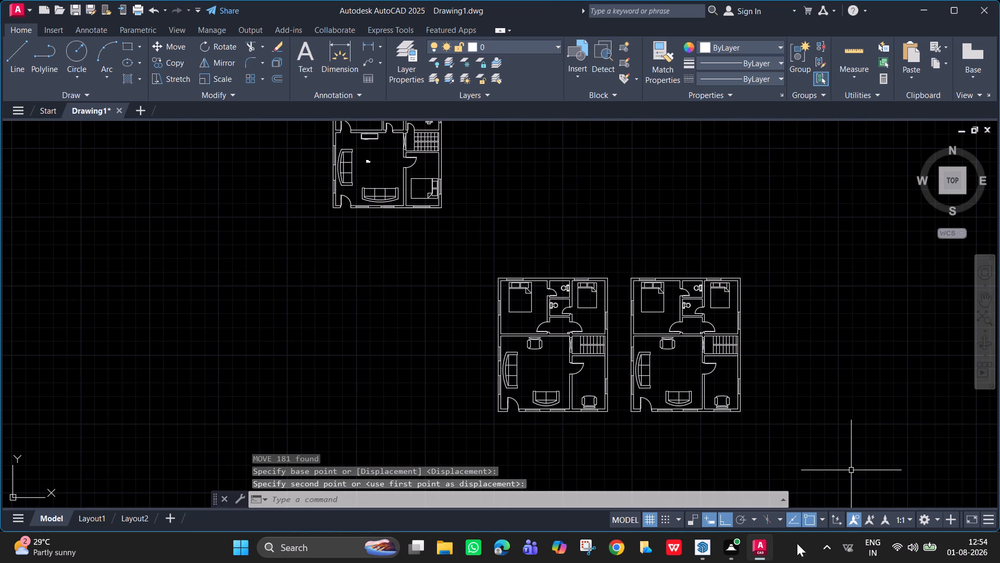
Move the copied unlabelled plan horizontally to the left side of its original, below the labelled plan.
left_click(740, 412)
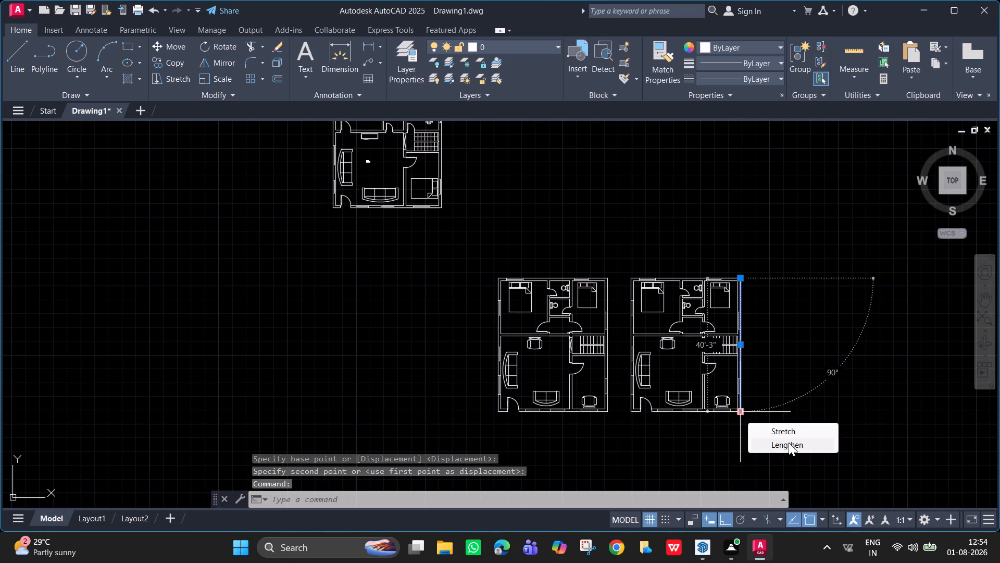
key("Escape")
key("Escape")
left_click_drag(756, 436, 647, 285)
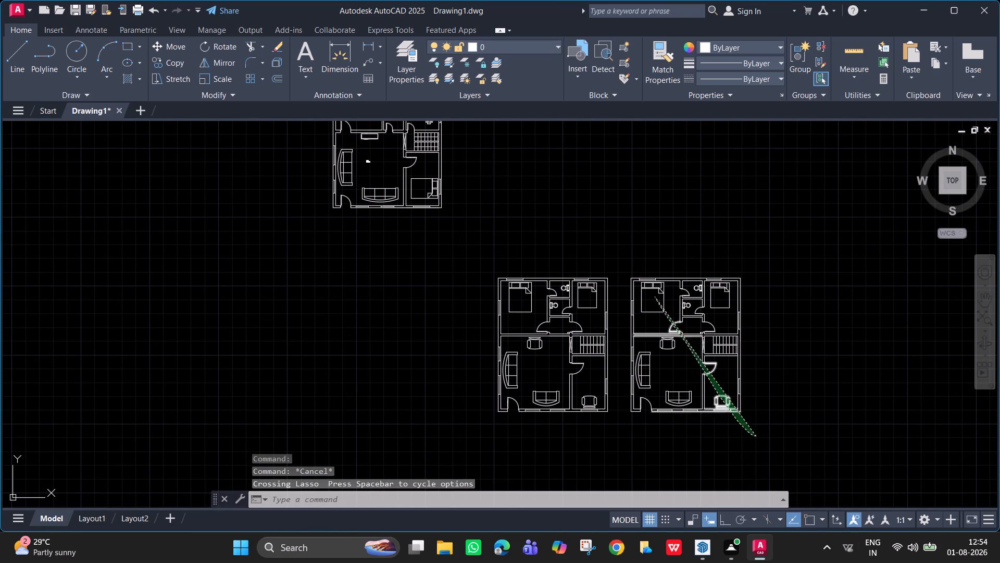
key("Escape")
left_click_drag(782, 450, 771, 435)
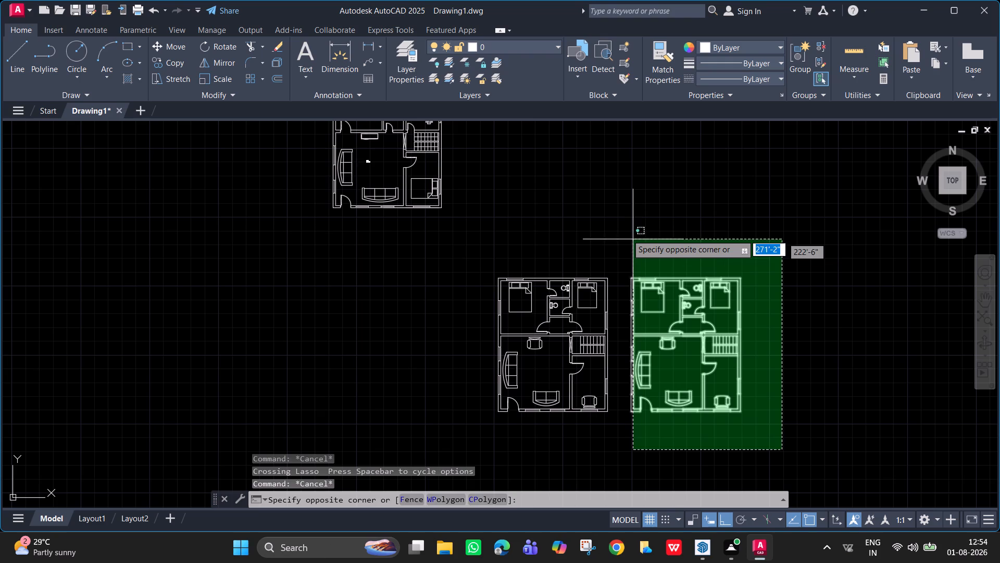
left_click(625, 232)
key("m")
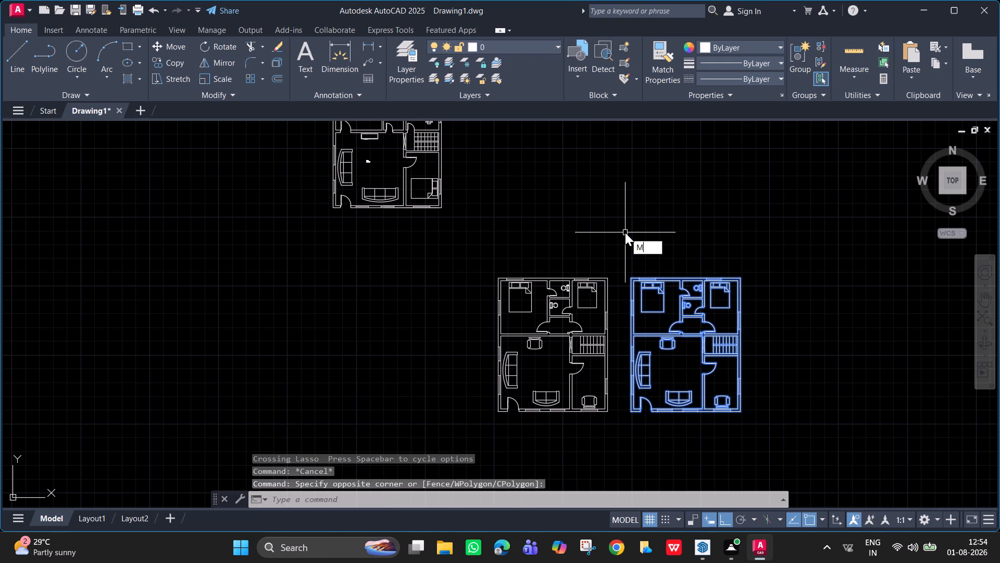
key("Return")
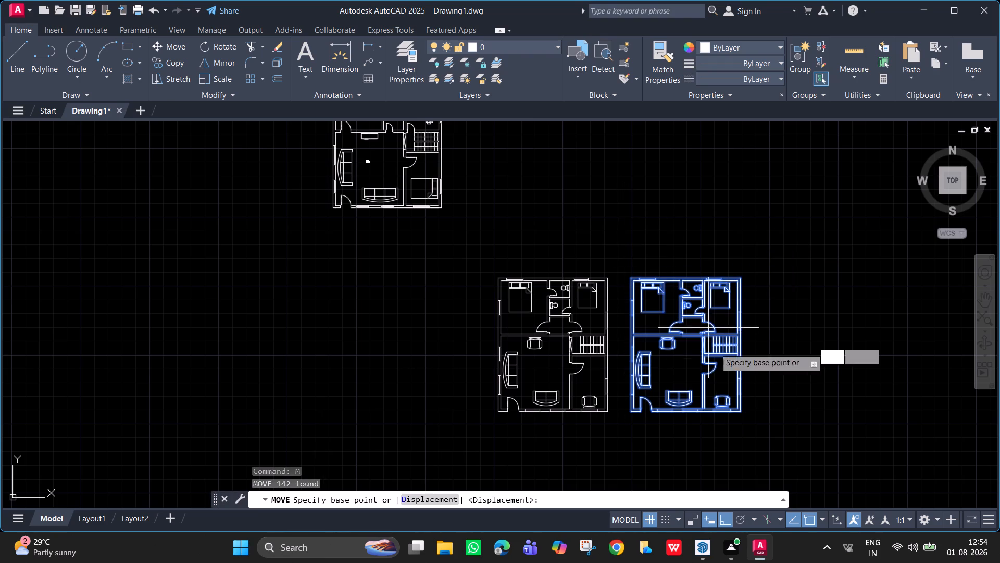
left_click(740, 414)
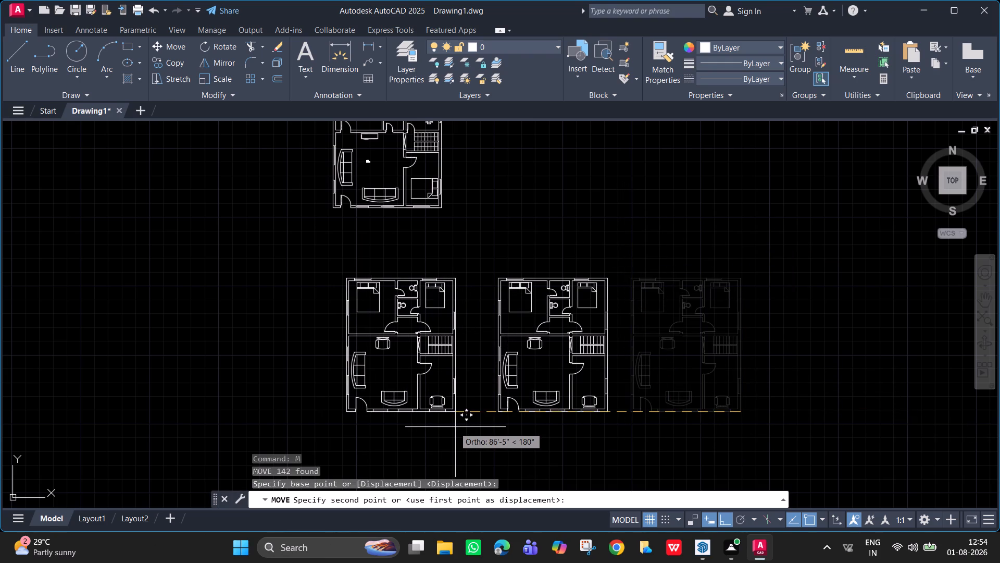
left_click(450, 426)
Move the toilet of the copied plan's lower bathroom horizontally out into the gap between the two unlabelled plans.
scroll(510, 384, "up", 1)
middle_click_drag(510, 384, 683, 395)
scroll(574, 299, "up", 2)
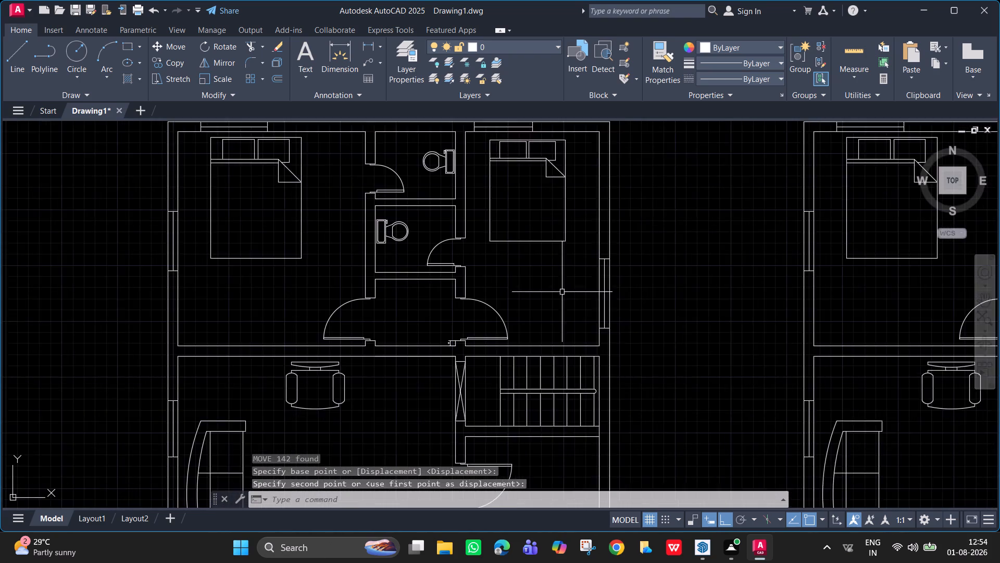
middle_click_drag(561, 292, 571, 212)
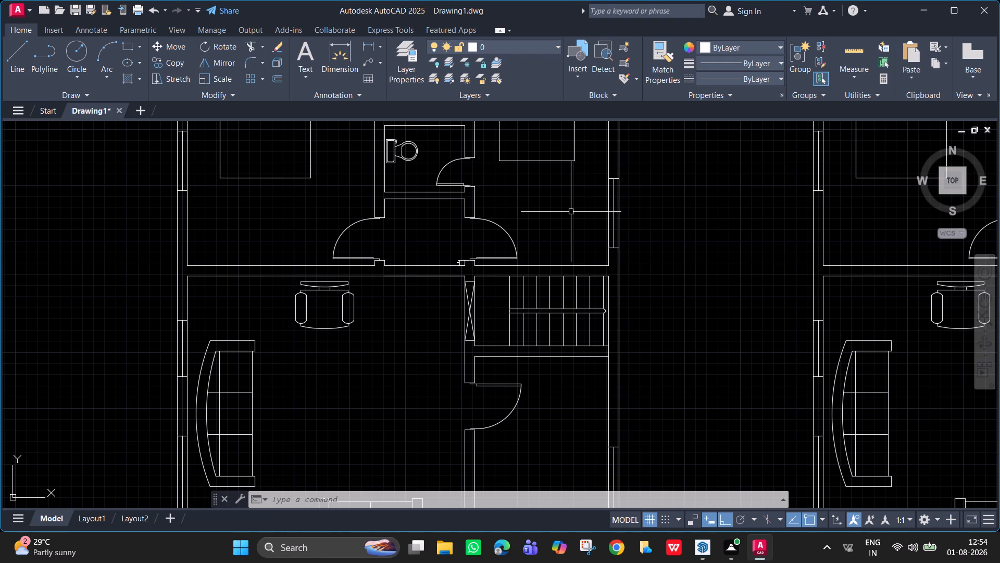
left_click(401, 156)
key("m")
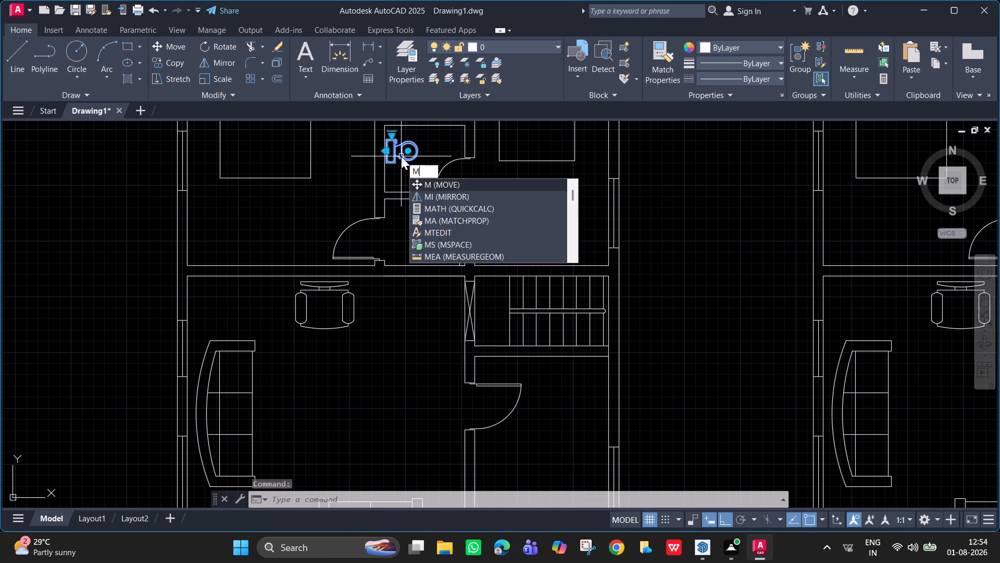
key("Return")
left_click(401, 156)
left_click(717, 210)
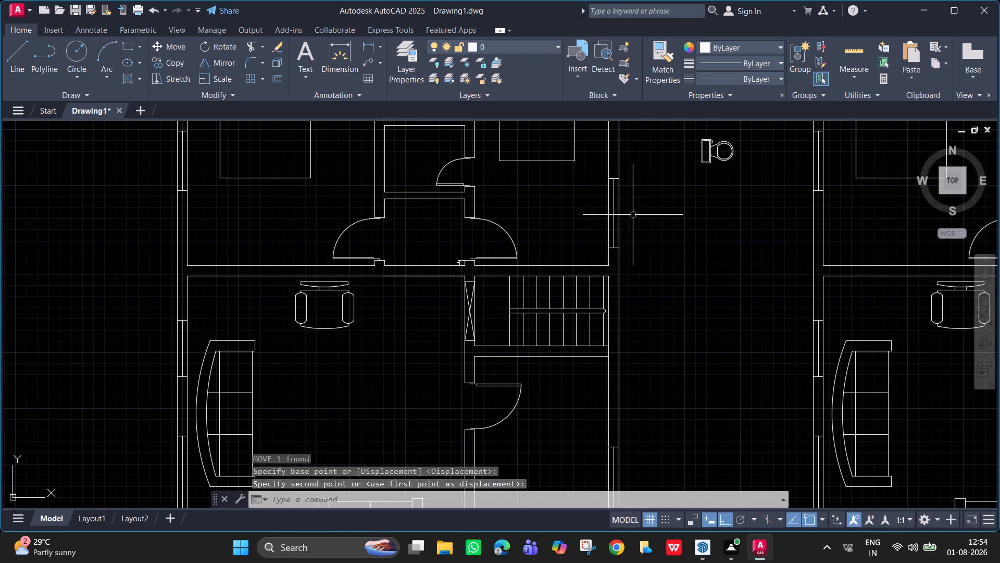
Delete the armchair from the lower-right room of the copied left plan.
scroll(510, 187, "down", 1)
middle_click_drag(516, 248, 501, 423)
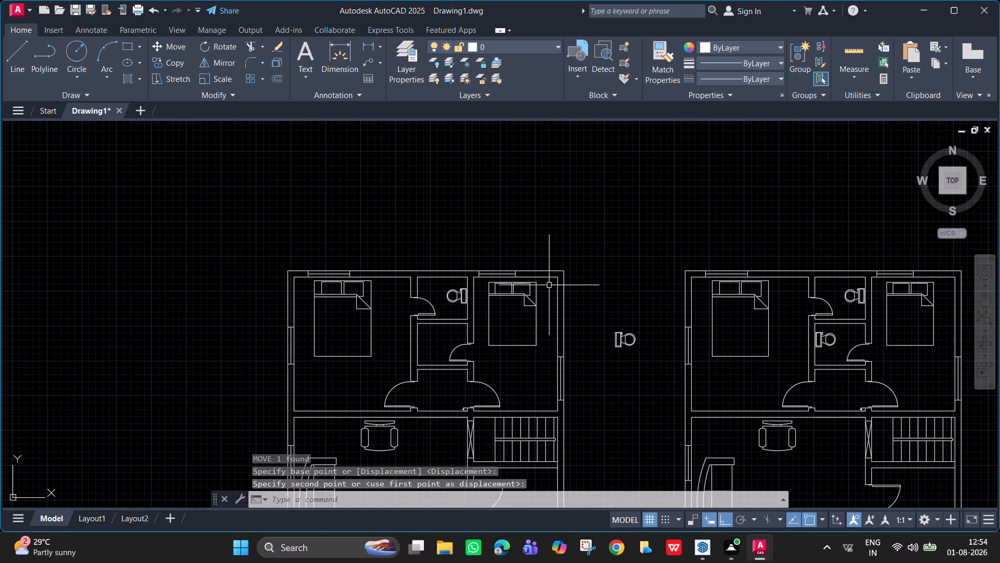
middle_click_drag(504, 353, 477, 231)
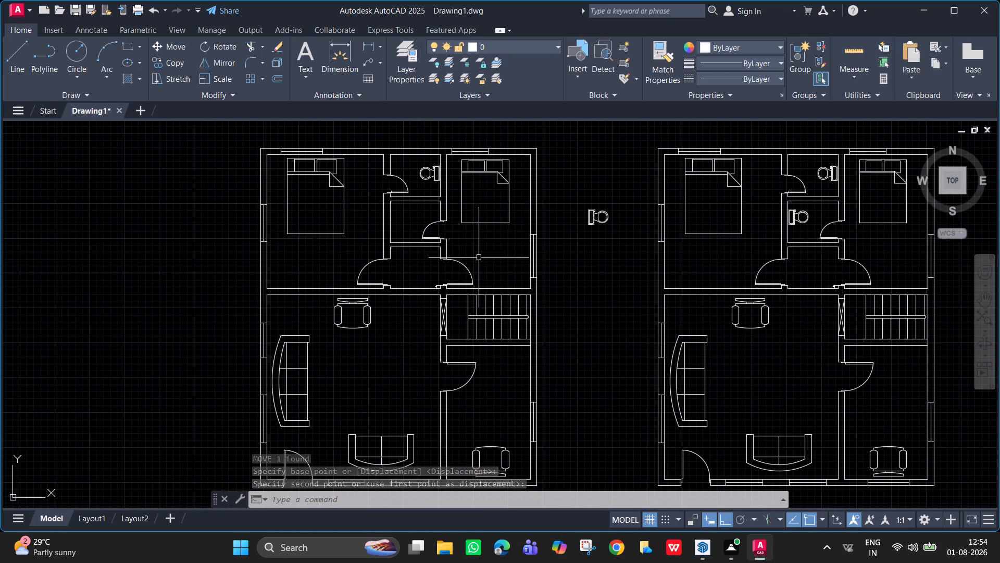
scroll(479, 272, "down", 1)
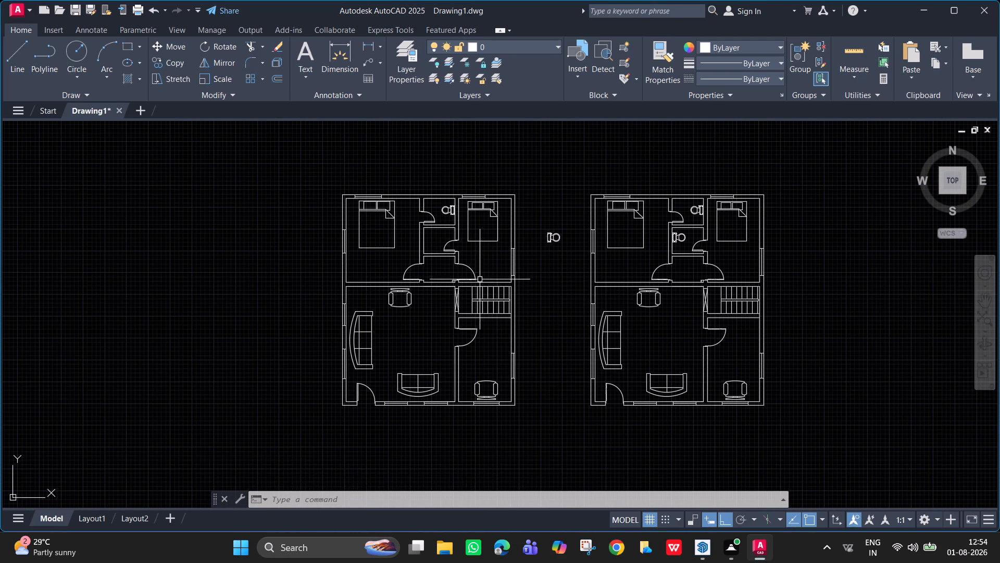
left_click(490, 391)
left_click(497, 389)
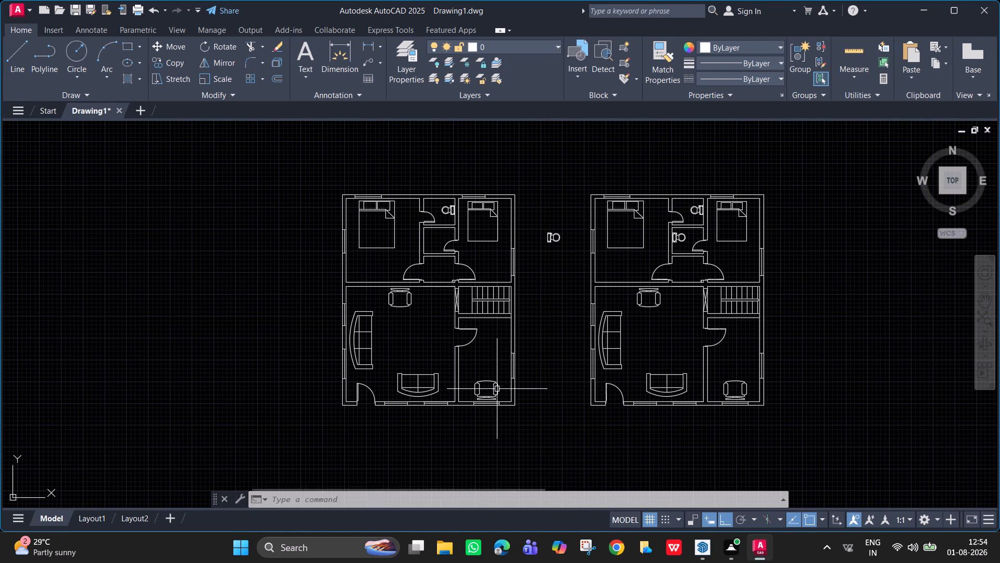
left_click(494, 387)
key("Delete")
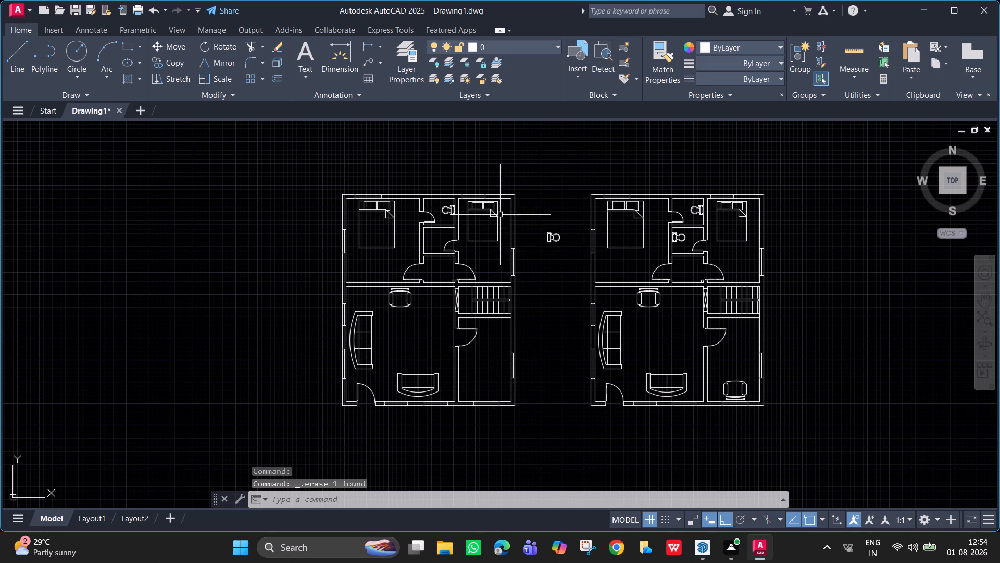
Move the bed from the left plan's upper-right bedroom about 28'-6" straight down into the lower-right room.
left_click(494, 228)
left_click(496, 231)
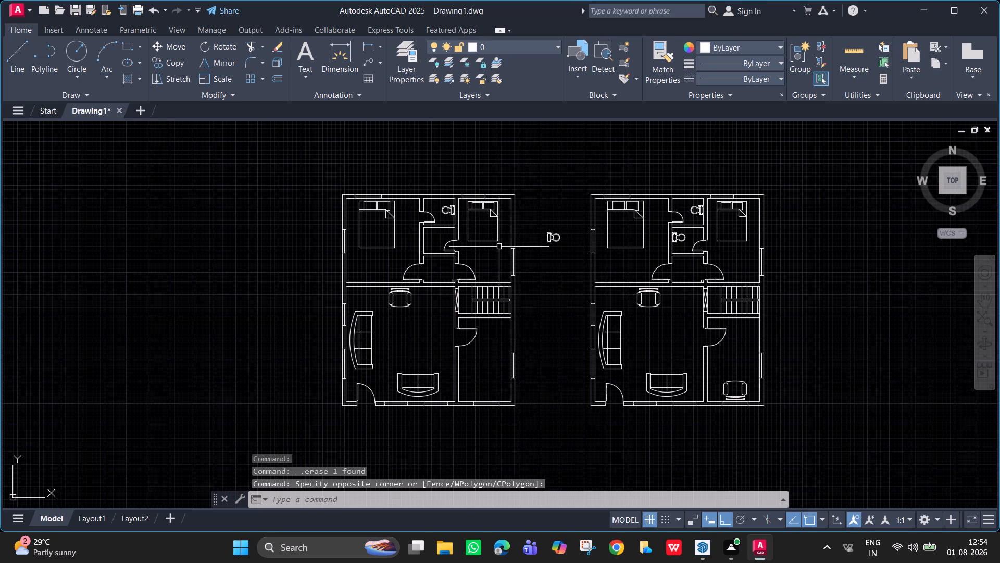
left_click_drag(499, 249, 492, 242)
left_click(482, 228)
key("m")
key("Return")
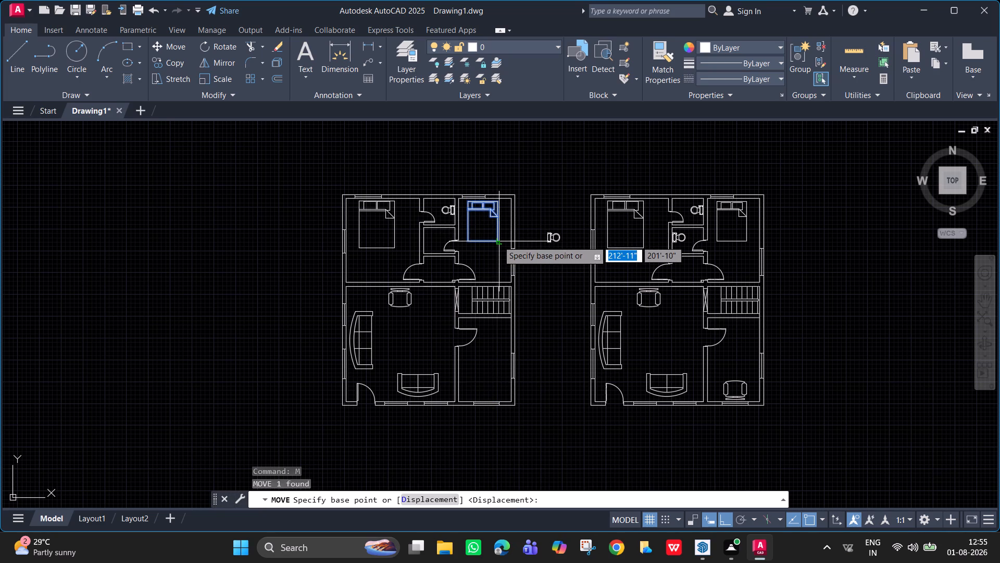
left_click(498, 241)
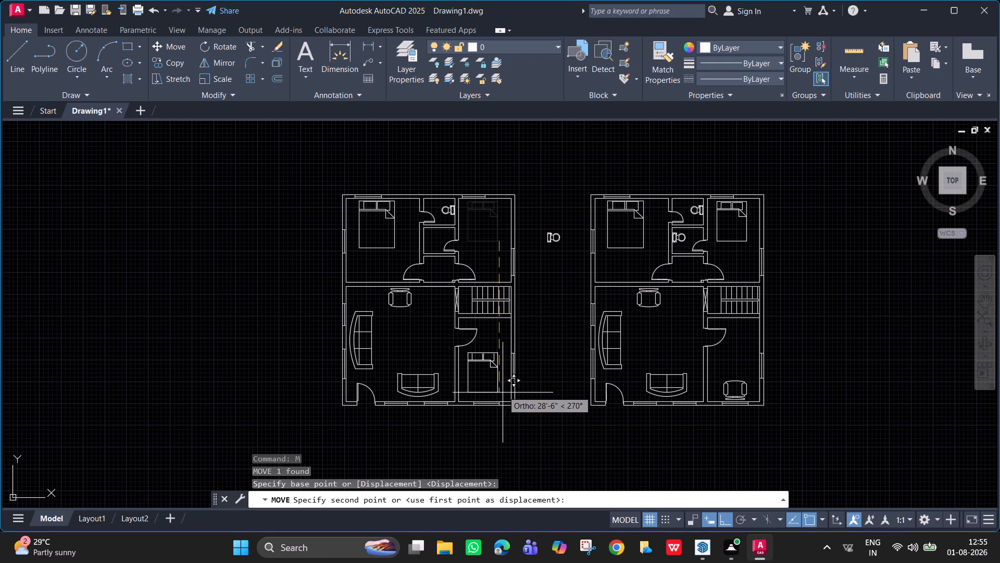
left_click(503, 393)
Rotate the left plan's lower-right room bed 90° clockwise about its upper-right corner, so its pillows face the right wall.
type("RO")
key("Return")
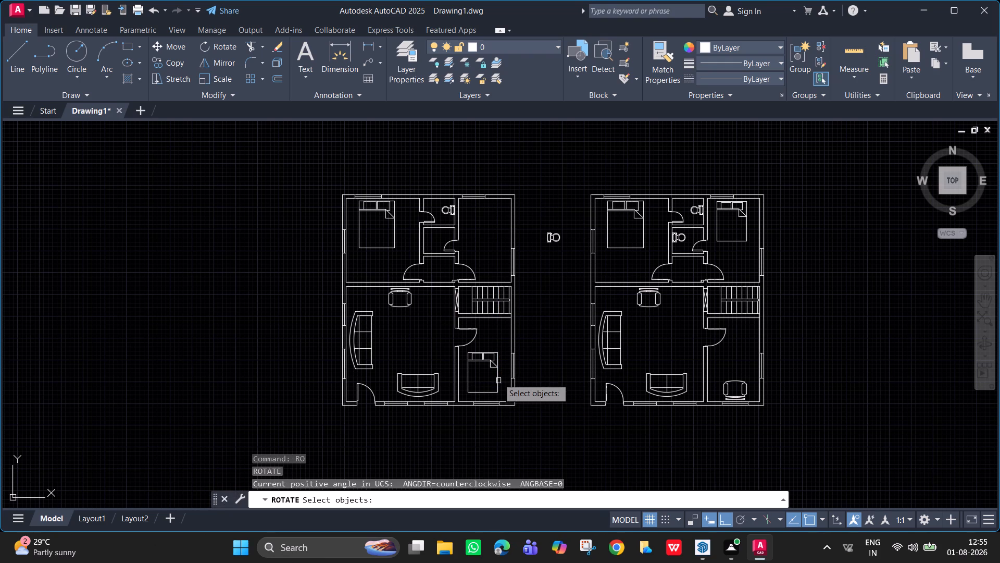
left_click(496, 354)
key("Return")
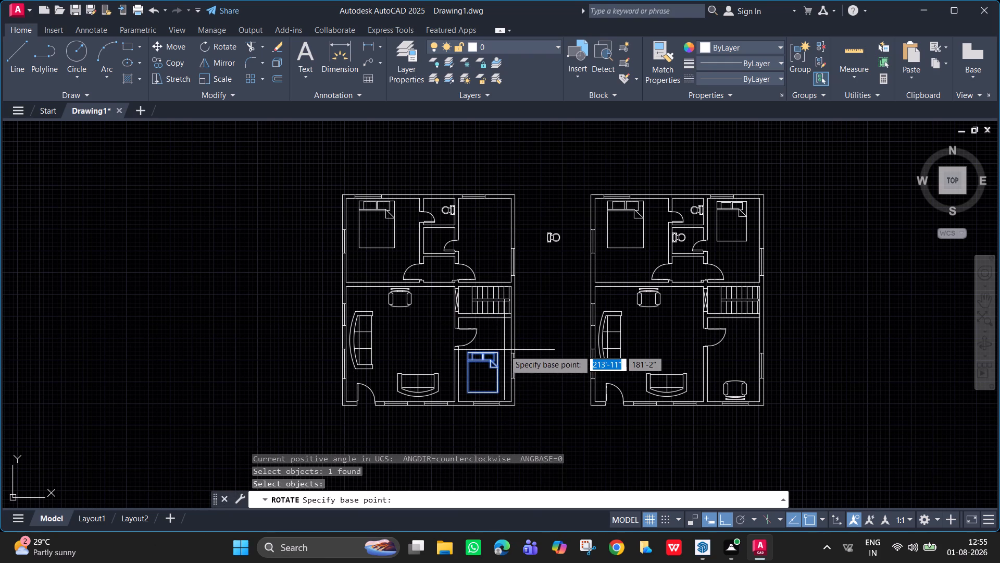
left_click(499, 354)
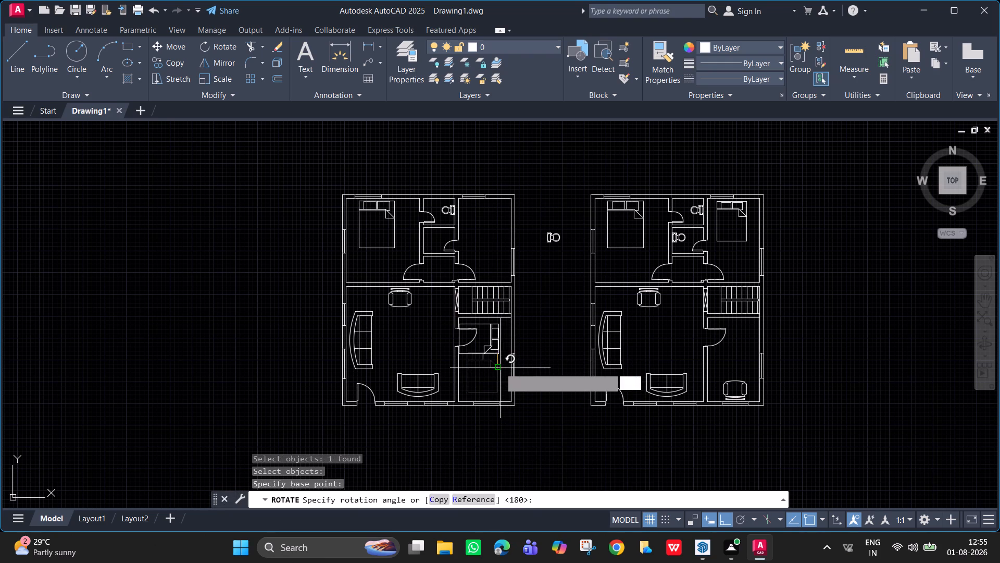
left_click(499, 368)
key("space")
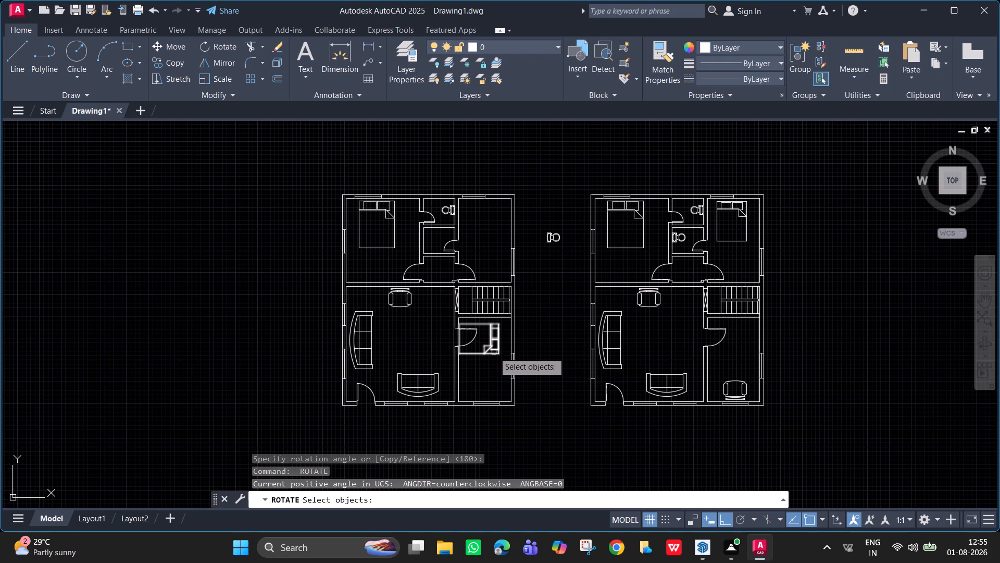
key("Escape")
Move the rotated bed about 7' down and slightly right, placing its head near the room's right wall beside the window, with ortho off.
key("m")
key("Return")
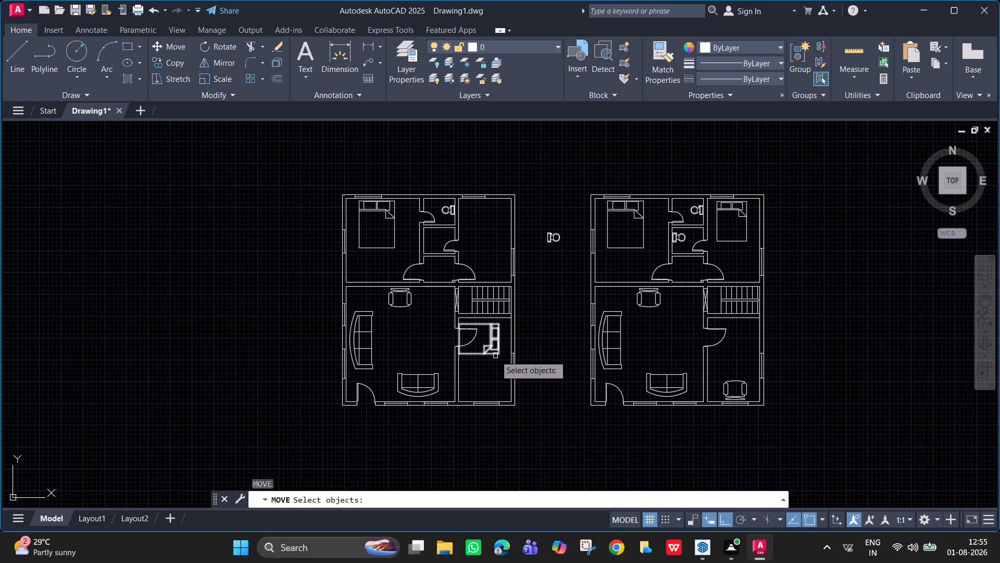
left_click(495, 356)
key("Return")
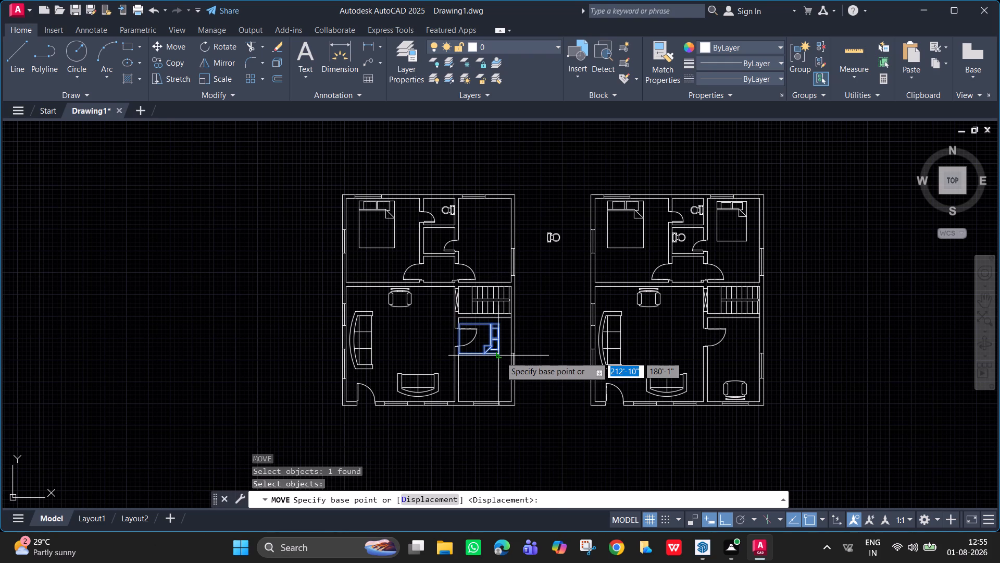
left_click(500, 357)
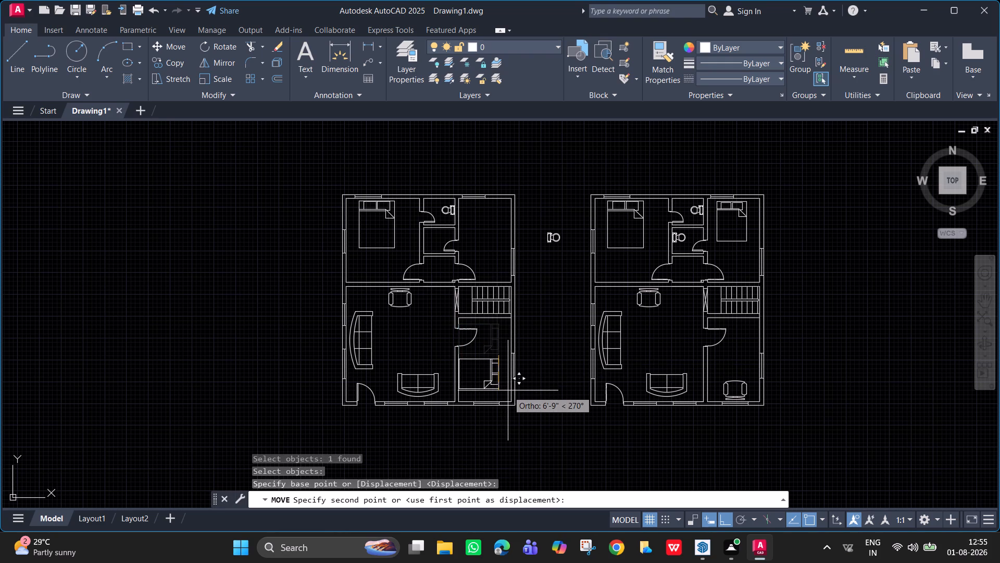
key("F8")
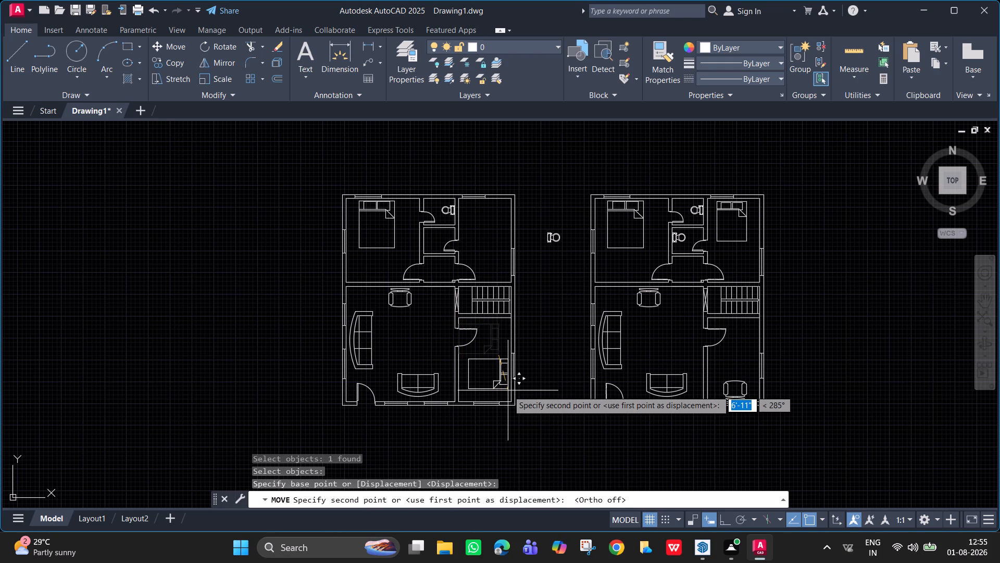
scroll(508, 390, "up", 3)
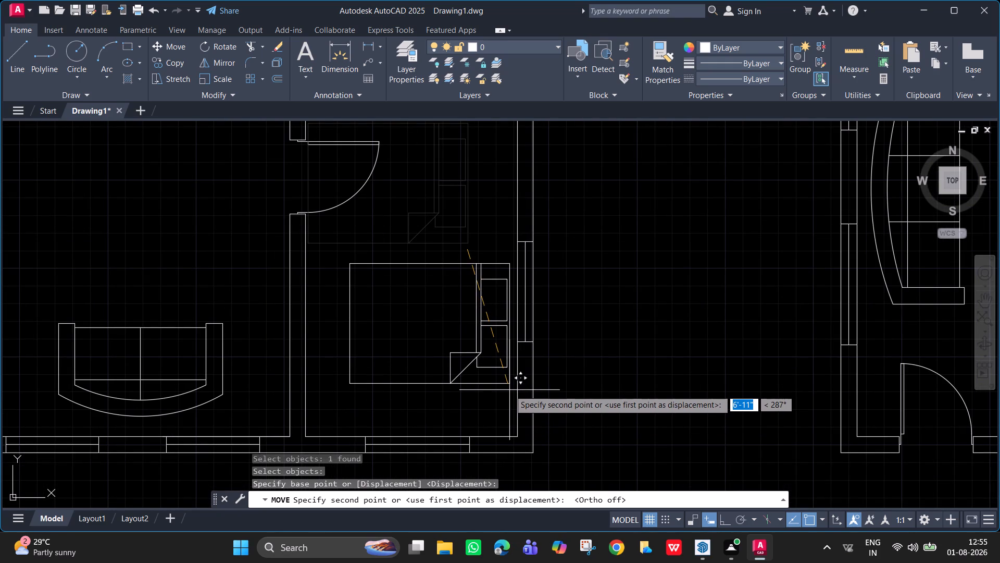
left_click(513, 392)
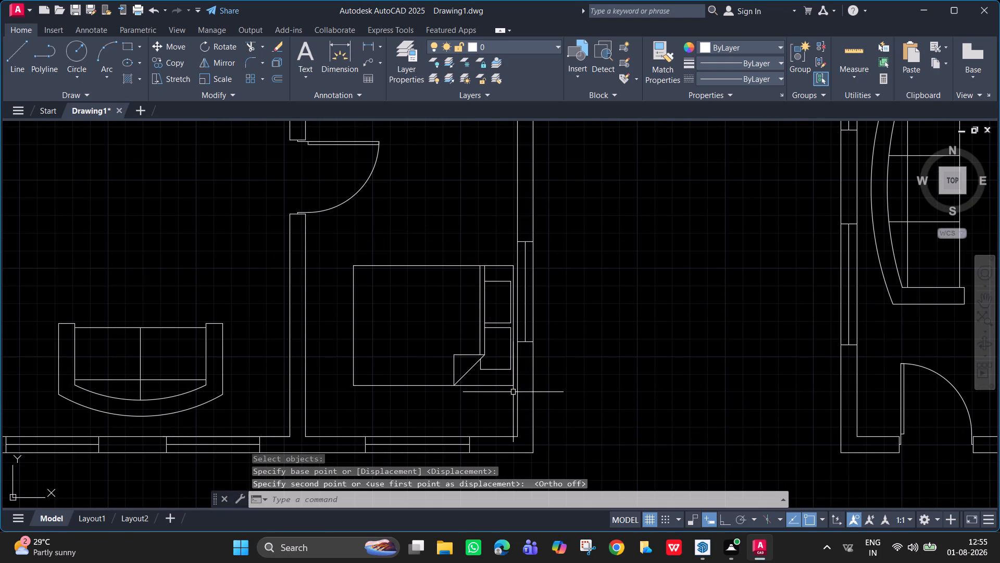
Examine the left unlabelled plan's layout against the labelled plan above it.
scroll(468, 339, "down", 2)
middle_click_drag(472, 346, 536, 427)
middle_click_drag(505, 345, 509, 350)
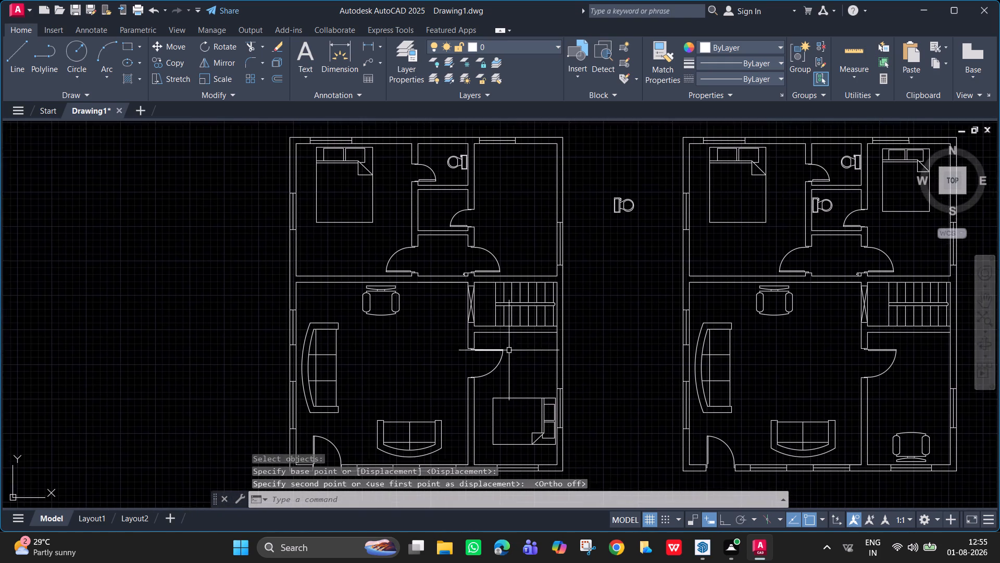
scroll(509, 350, "down", 1)
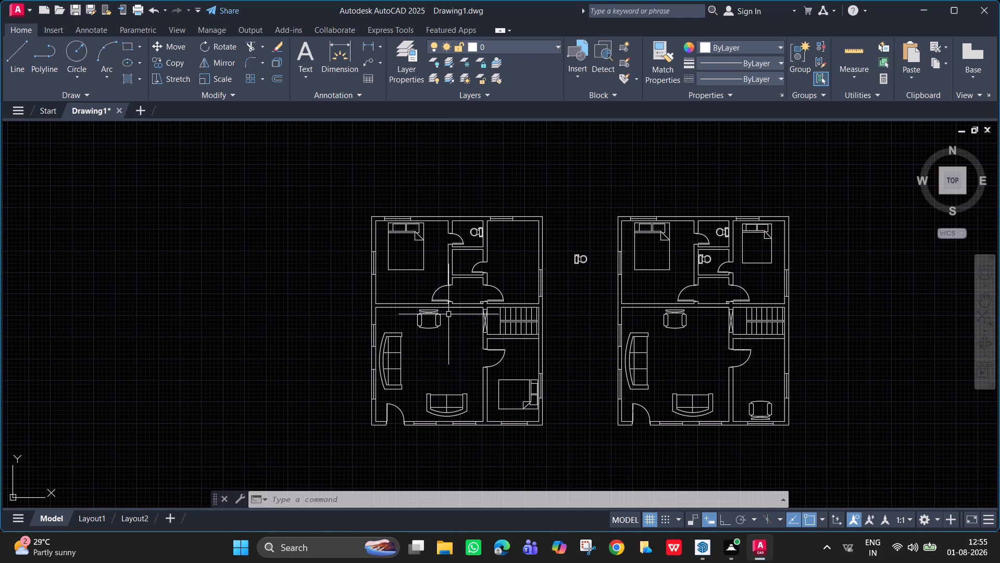
scroll(448, 314, "up", 1)
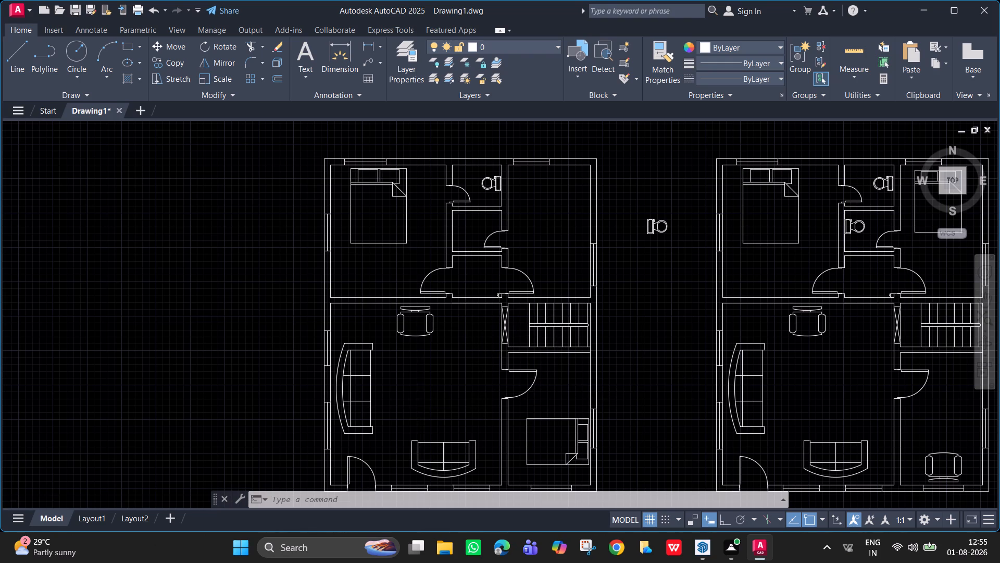
scroll(419, 408, "down", 1)
middle_click_drag(419, 408, 415, 372)
middle_click_drag(422, 391, 430, 562)
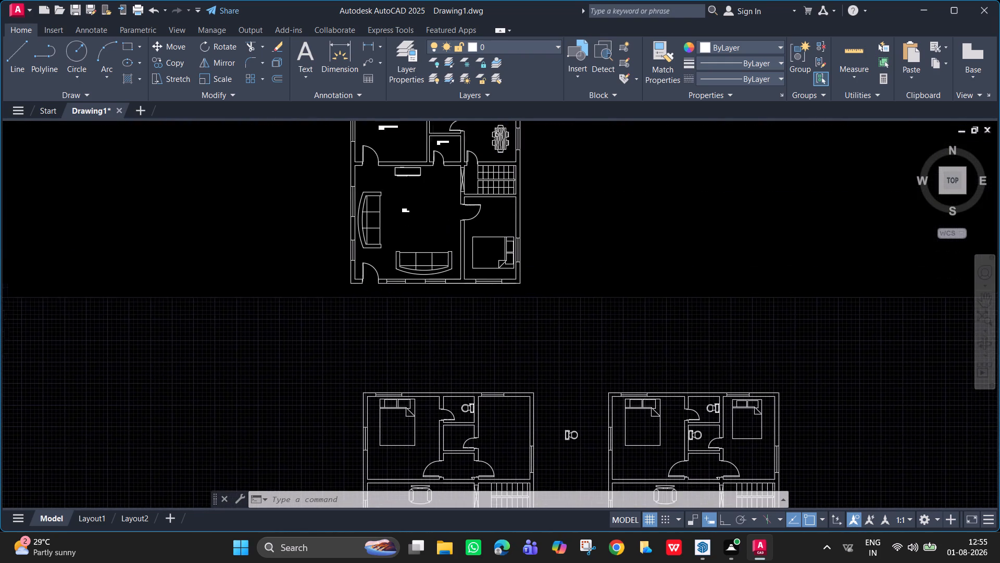
middle_click_drag(430, 562, 435, 502)
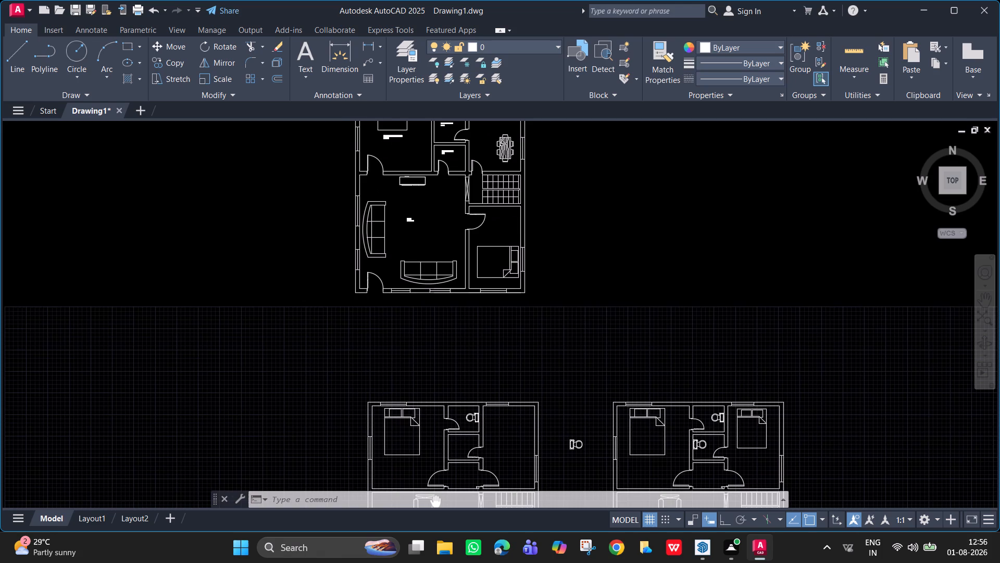
middle_click_drag(435, 502, 431, 410)
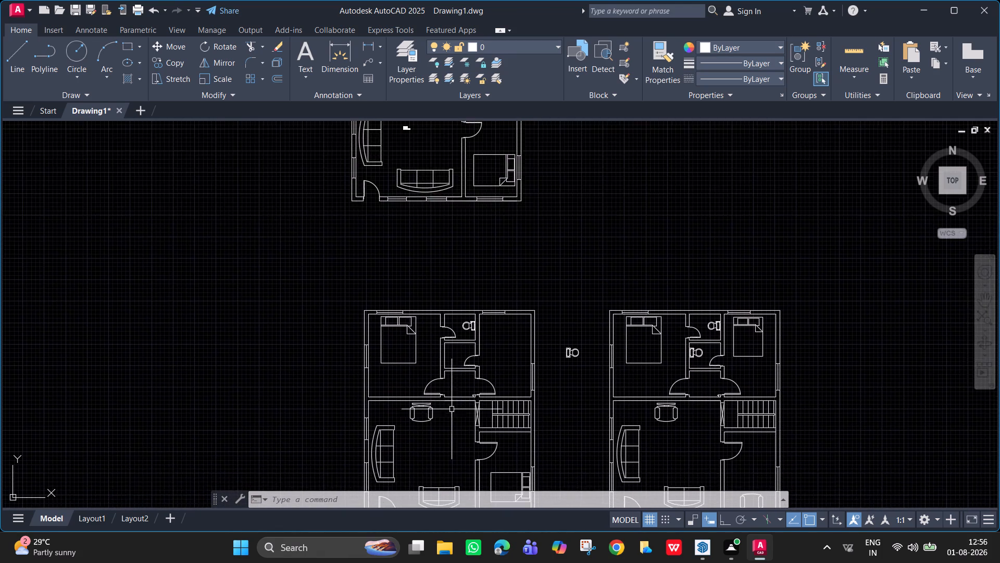
Move the door of the left plan's upper-right bedroom out into the empty space above the plan.
scroll(483, 387, "up", 1)
left_click(495, 383)
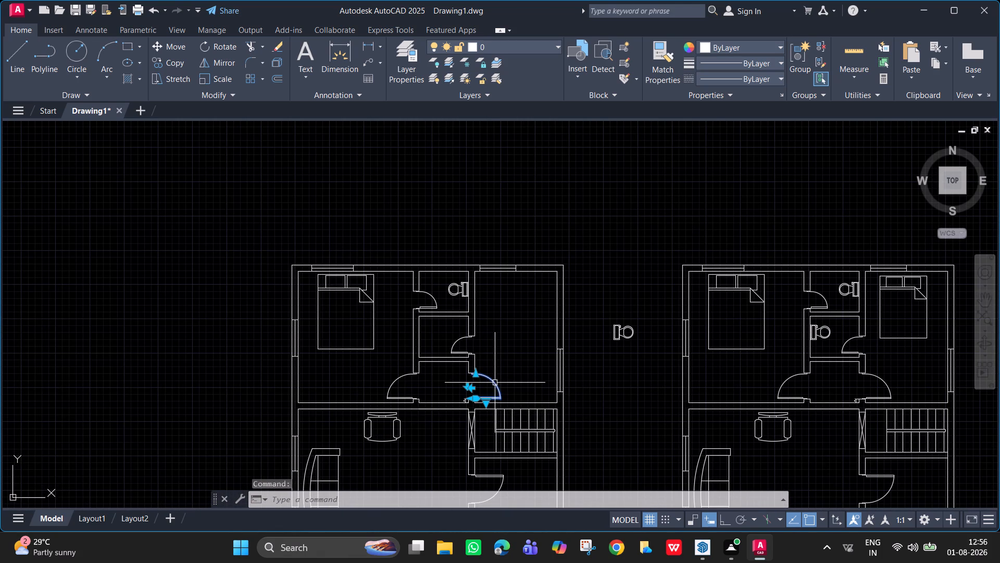
key("m")
key("Return")
left_click(492, 380)
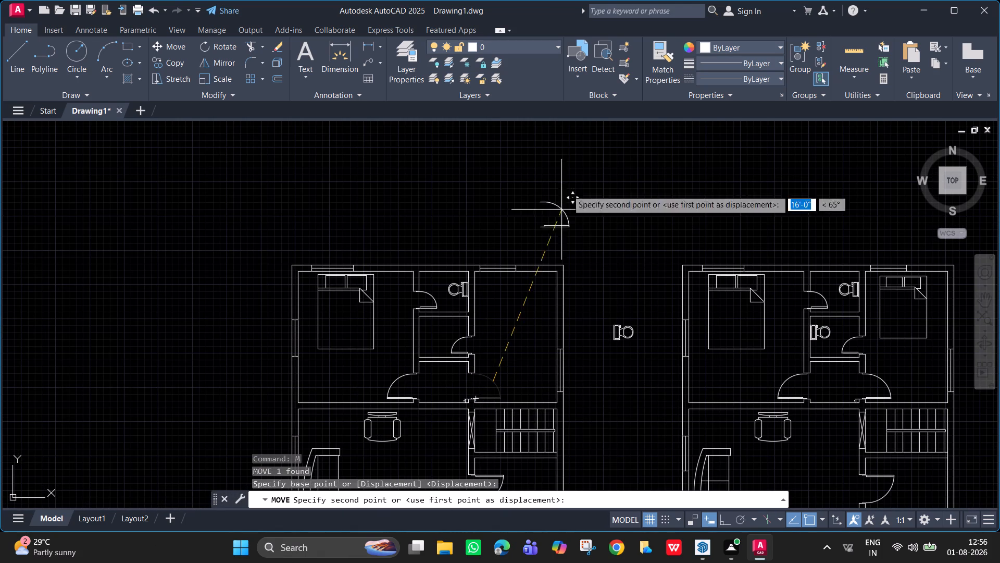
left_click(577, 152)
Move the door of the left plan's upper-left bedroom out into the empty space above the plan.
left_click(403, 379)
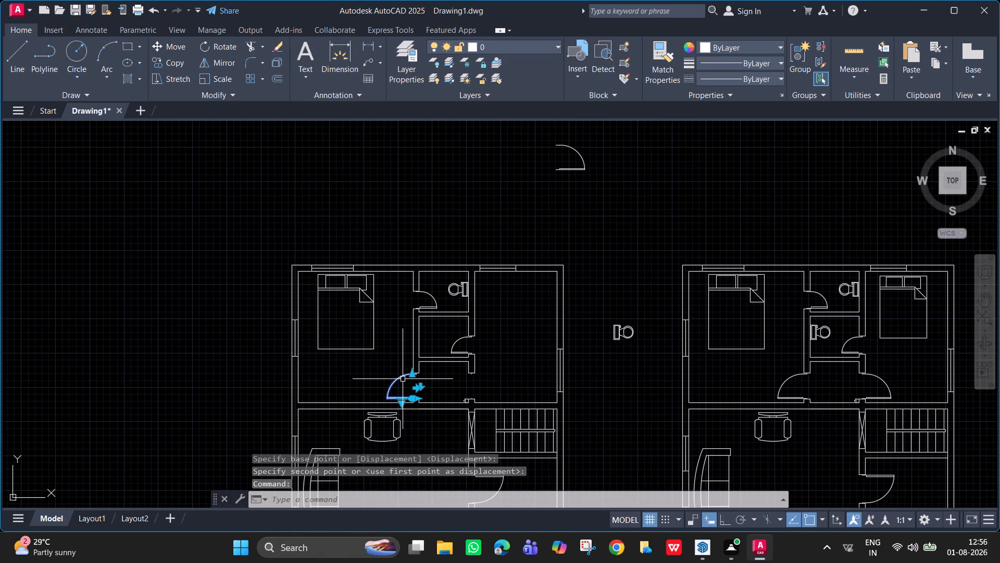
key("m")
key("Return")
left_click(402, 380)
left_click(398, 185)
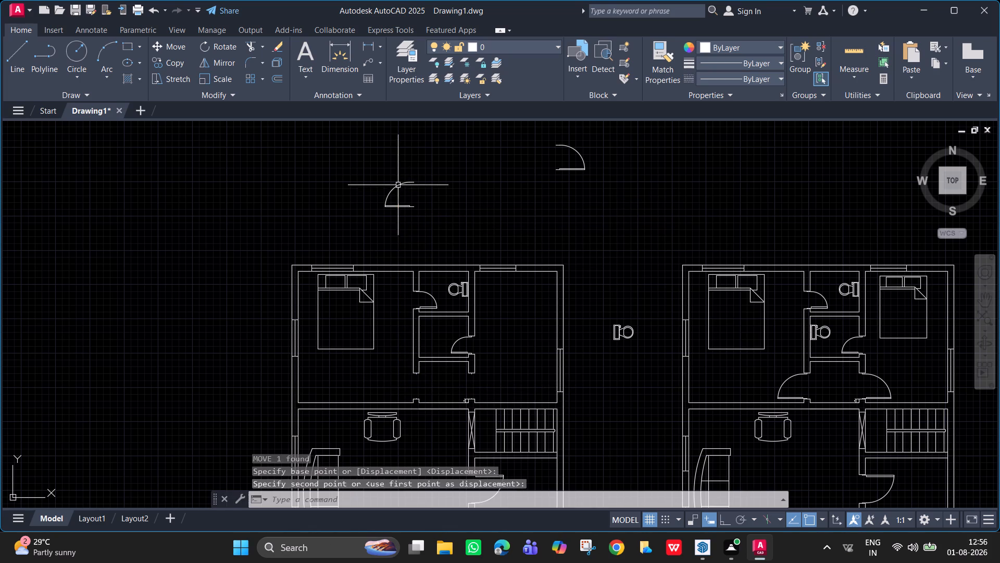
Delete the wall end line and small tick at the upper jamb of the emptied upper-left bedroom doorway.
middle_click_drag(415, 384, 367, 290)
scroll(367, 290, "up", 2)
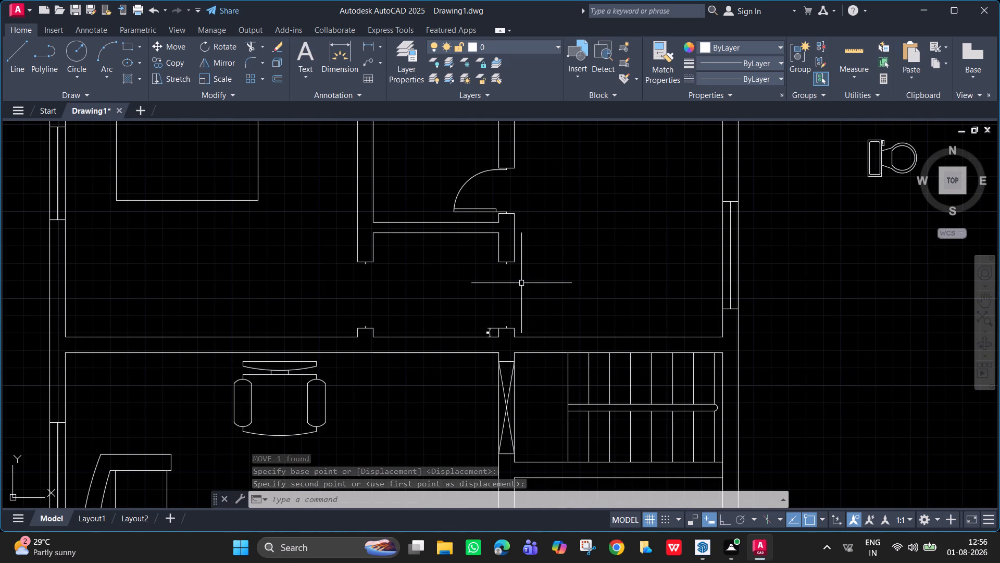
scroll(367, 326, "down", 3)
middle_click(367, 326)
middle_click_drag(414, 285, 419, 479)
scroll(419, 475, "down", 1)
middle_click_drag(420, 440, 435, 307)
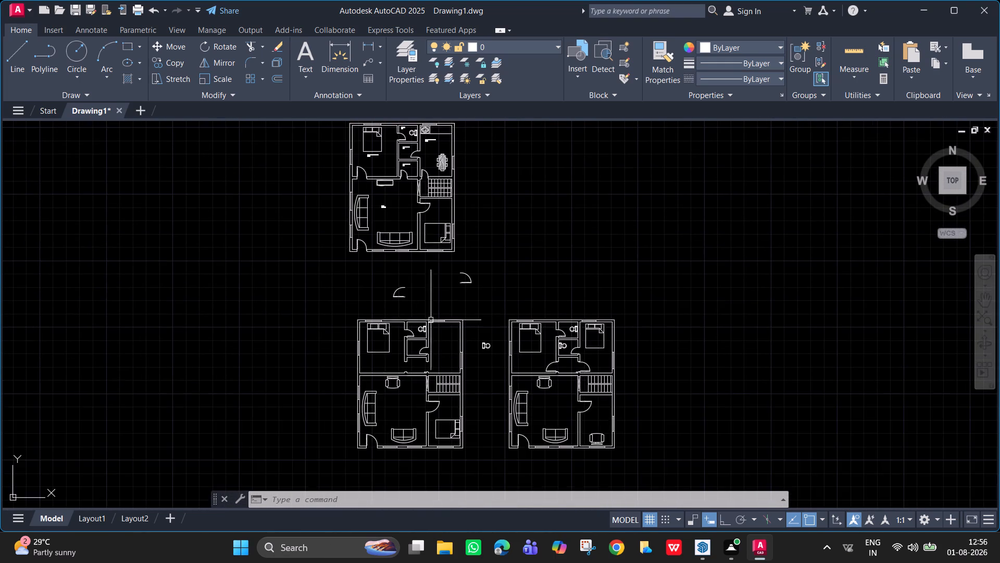
scroll(418, 357, "up", 3)
scroll(364, 393, "up", 3)
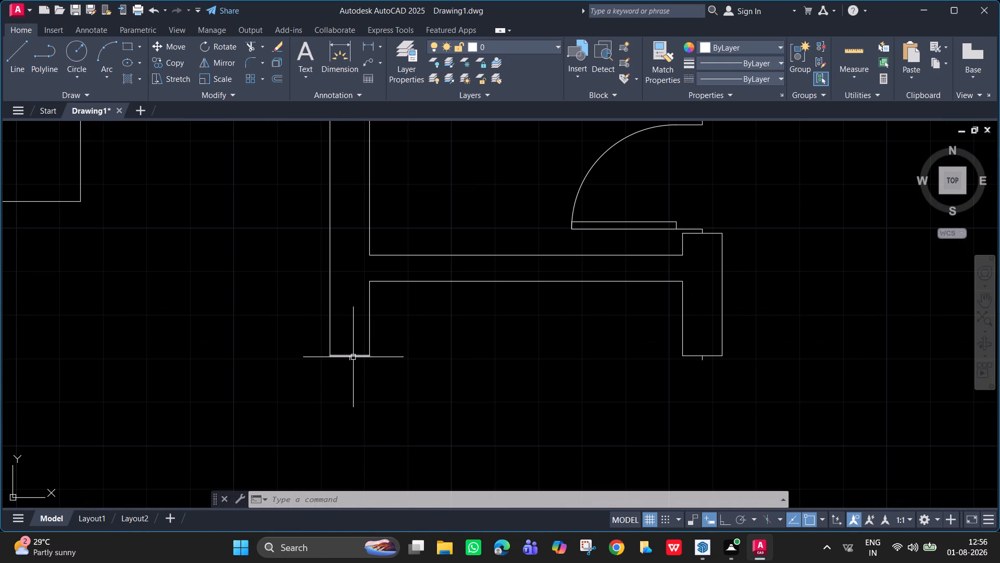
left_click(350, 357)
key("Delete")
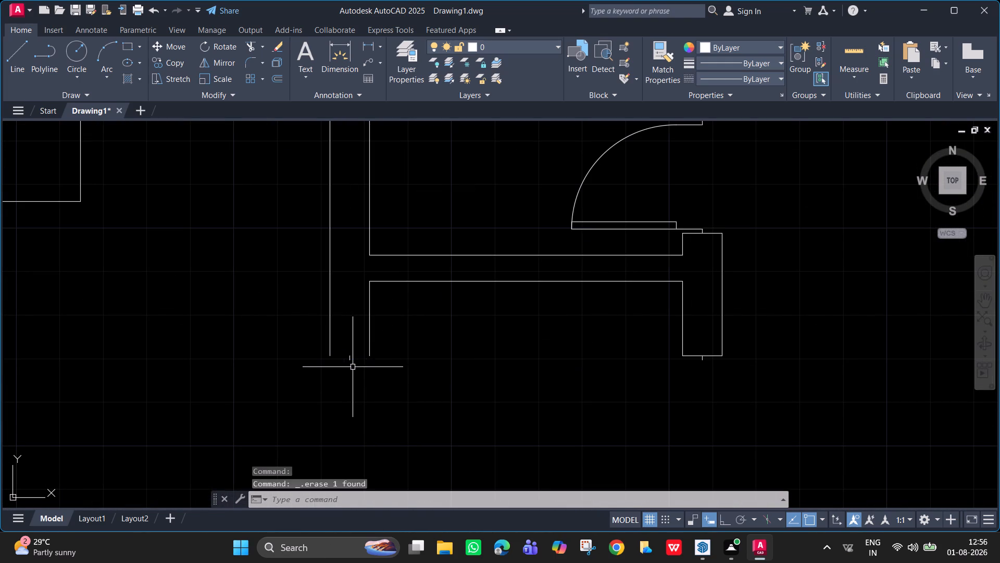
left_click_drag(353, 370, 349, 364)
left_click(346, 349)
key("Delete")
Delete the wall end line and small tick at the lower jamb of the upper-left bedroom doorway.
scroll(352, 405, "down", 2)
middle_click_drag(372, 293, 373, 264)
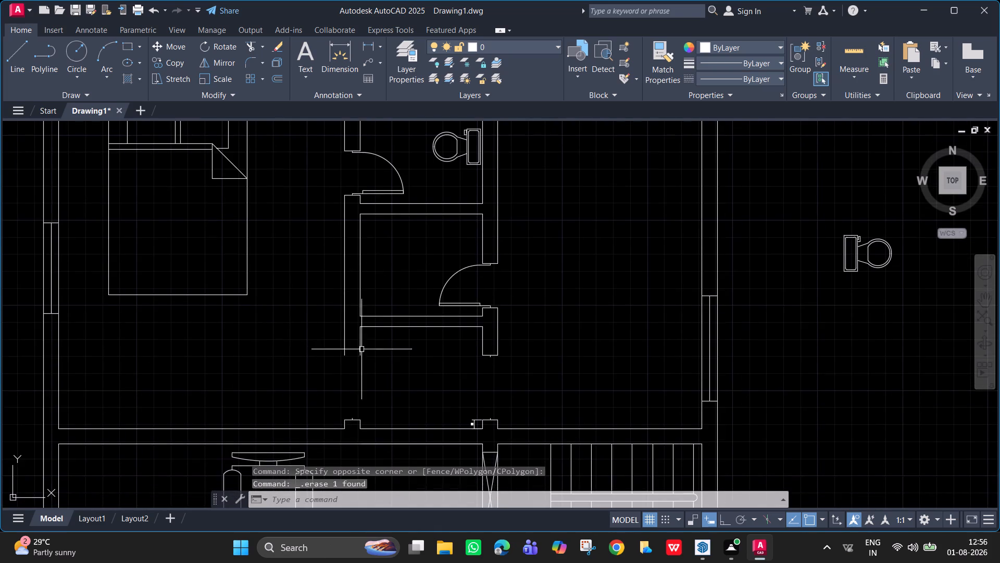
middle_click_drag(352, 437, 352, 412)
scroll(352, 412, "up", 2)
left_click_drag(351, 393, 348, 350)
left_click(347, 343)
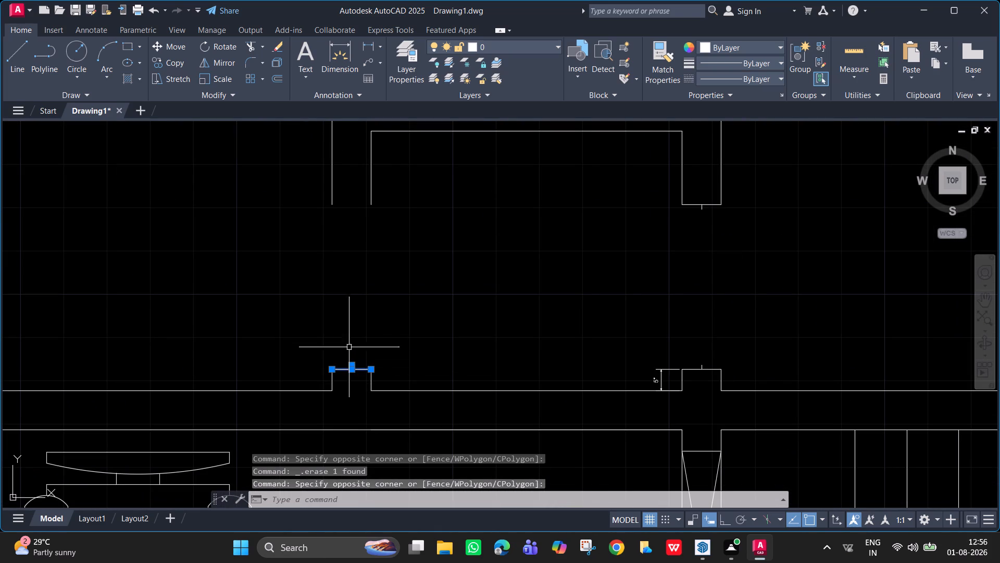
key("Delete")
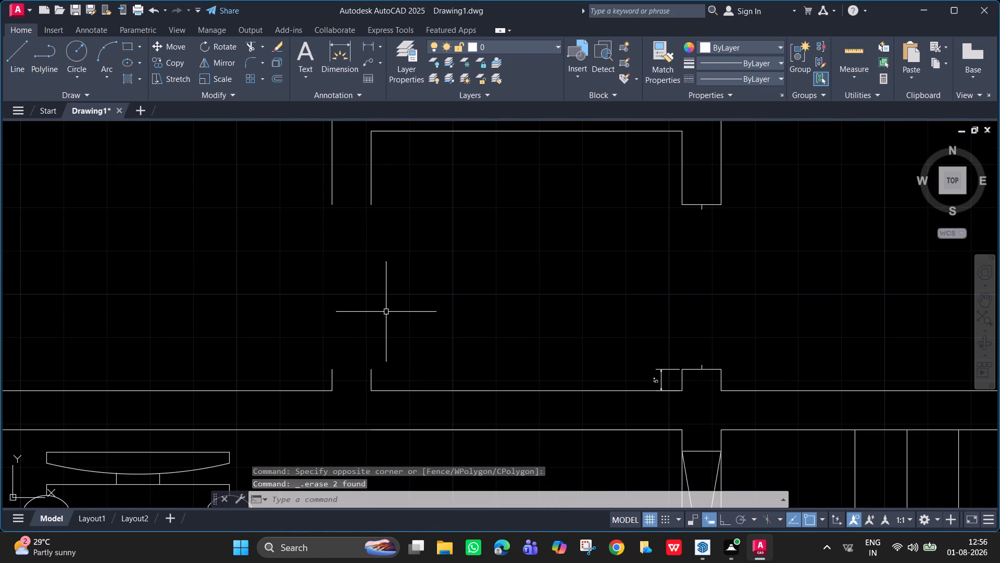
Extend both wall lines across the upper-left bedroom doorway to close the opening.
type("EX")
key("Return")
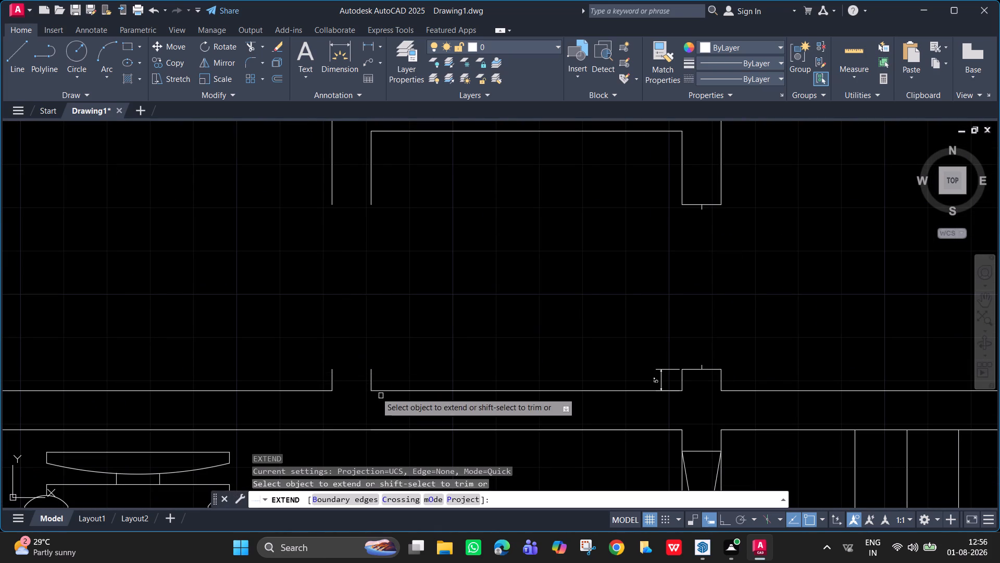
left_click(372, 373)
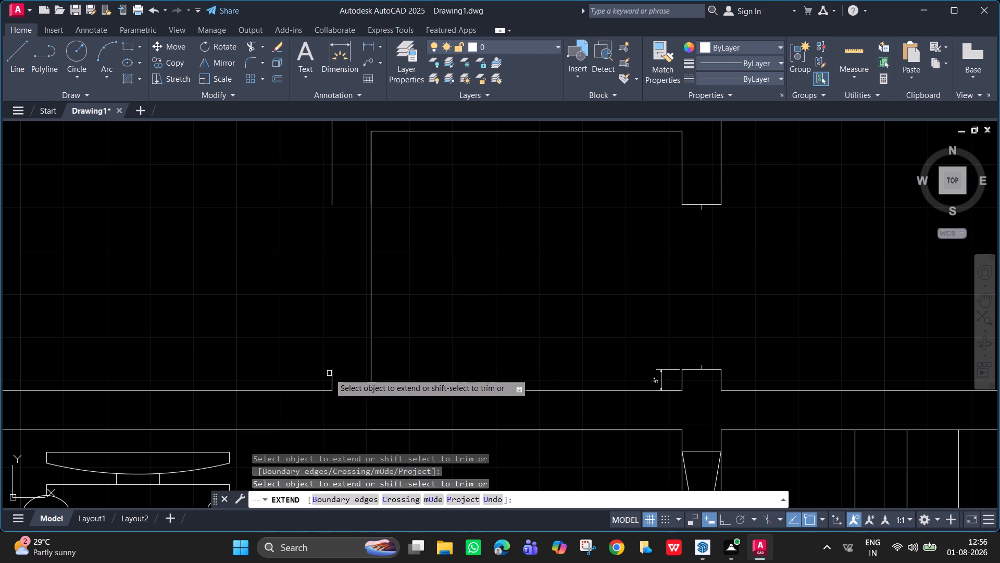
left_click(332, 203)
scroll(481, 249, "down", 1)
middle_click_drag(476, 251, 340, 286)
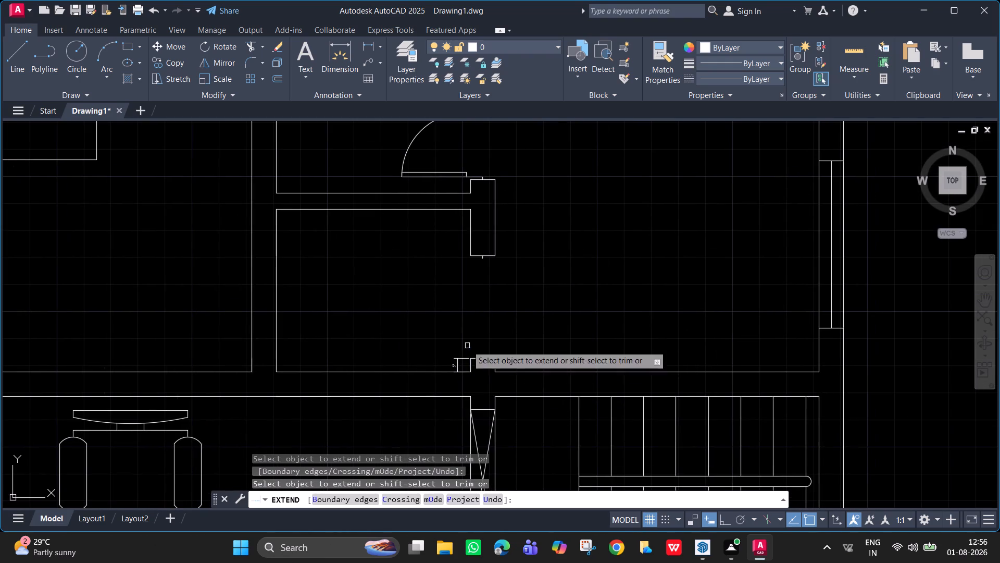
key("space")
Delete the small 5" dimension beside the lower jamb of the upper-right room's doorway.
left_click_drag(458, 362, 453, 359)
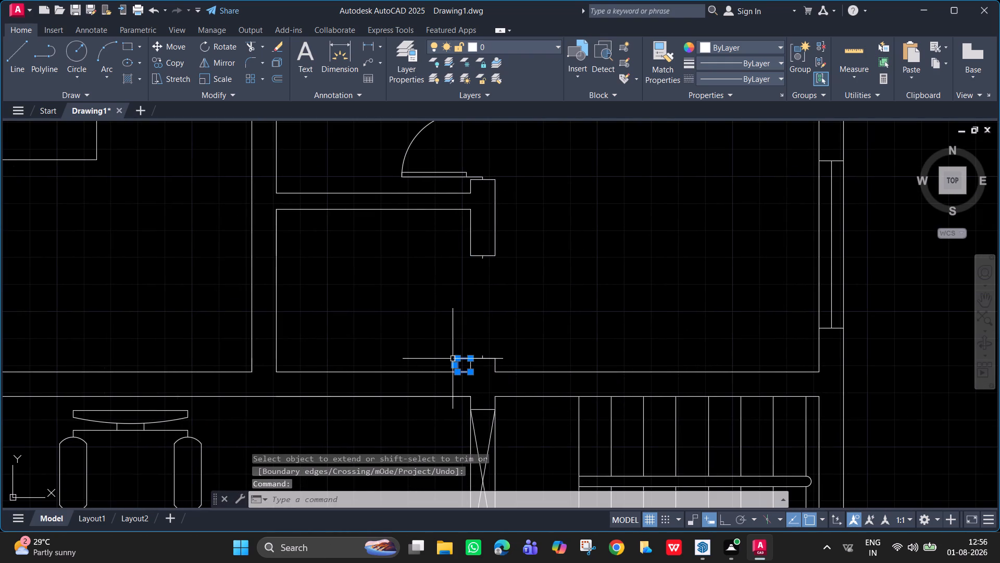
key("Delete")
Delete the wall end lines and small ticks at the upper and lower jambs of the upper-right room's doorway.
scroll(495, 348, "up", 1)
left_click_drag(474, 189, 477, 205)
left_click(479, 230)
left_click_drag(478, 228, 472, 202)
left_click(472, 183)
key("Delete")
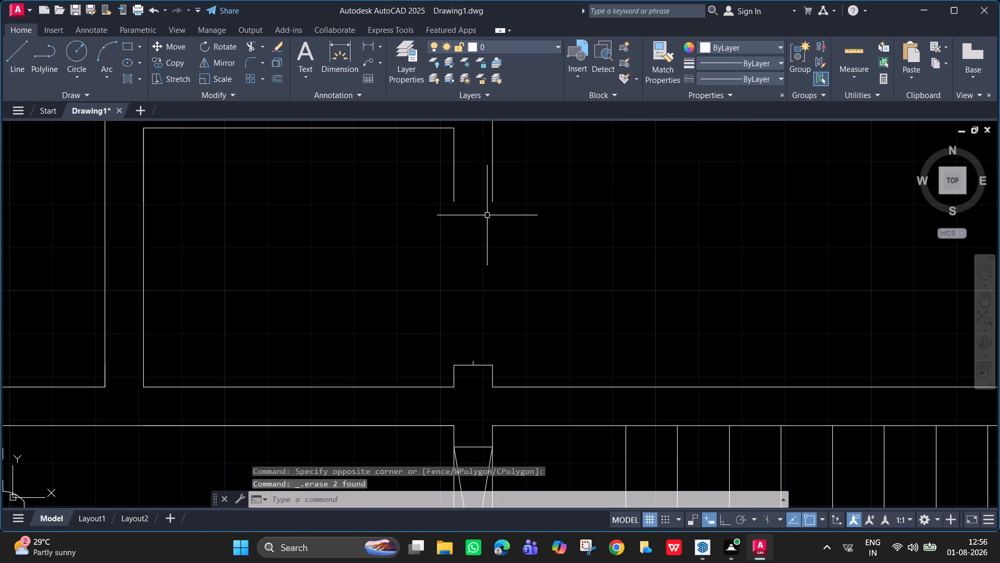
left_click(480, 370)
left_click(468, 352)
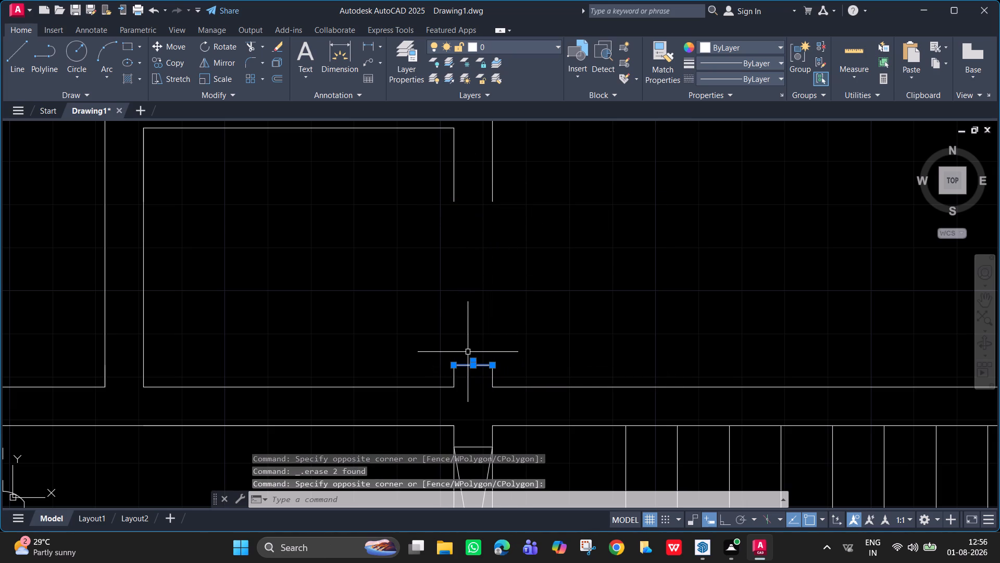
key("Delete")
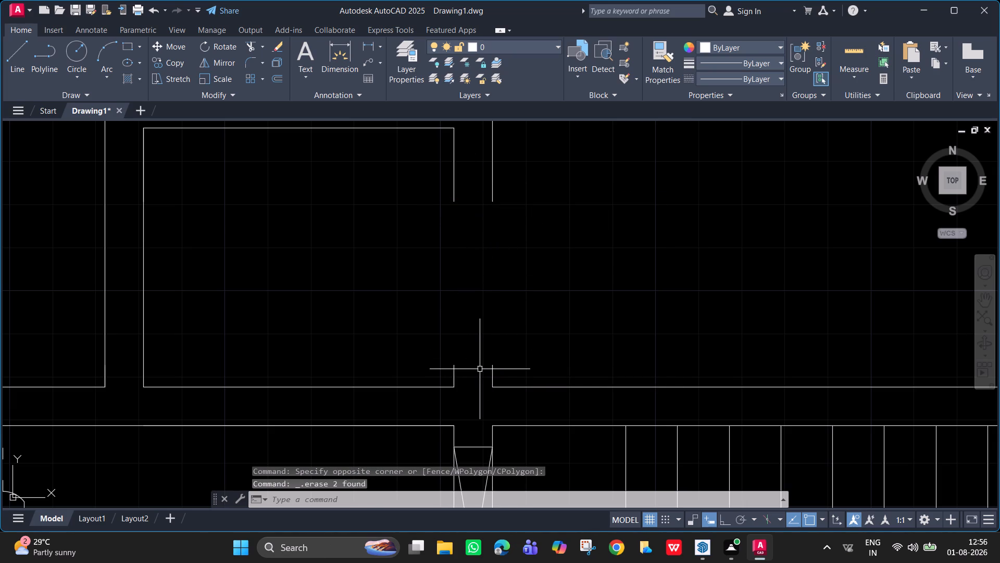
Extend both wall lines across the upper-right room's doorway to close the opening.
type("EX")
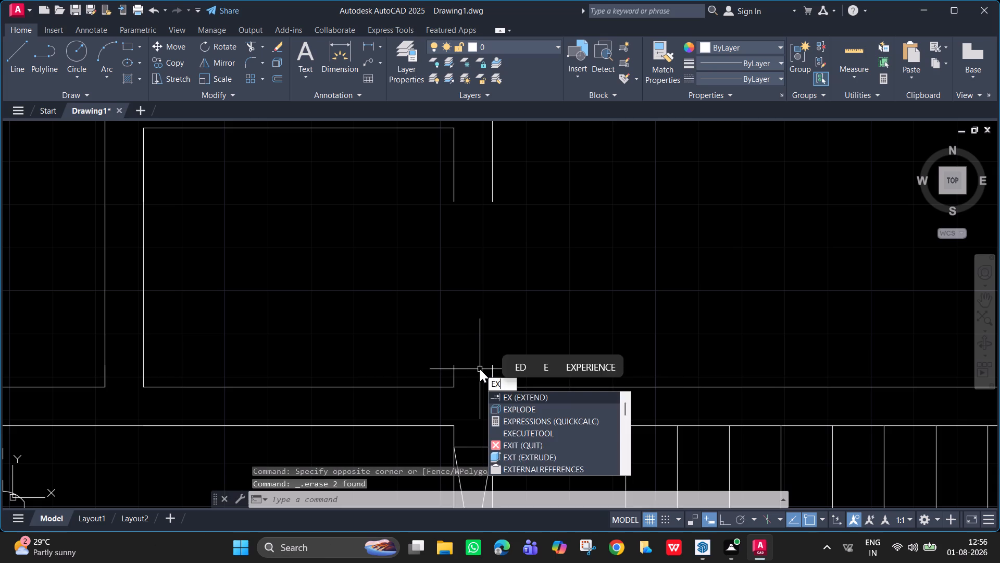
key("Return")
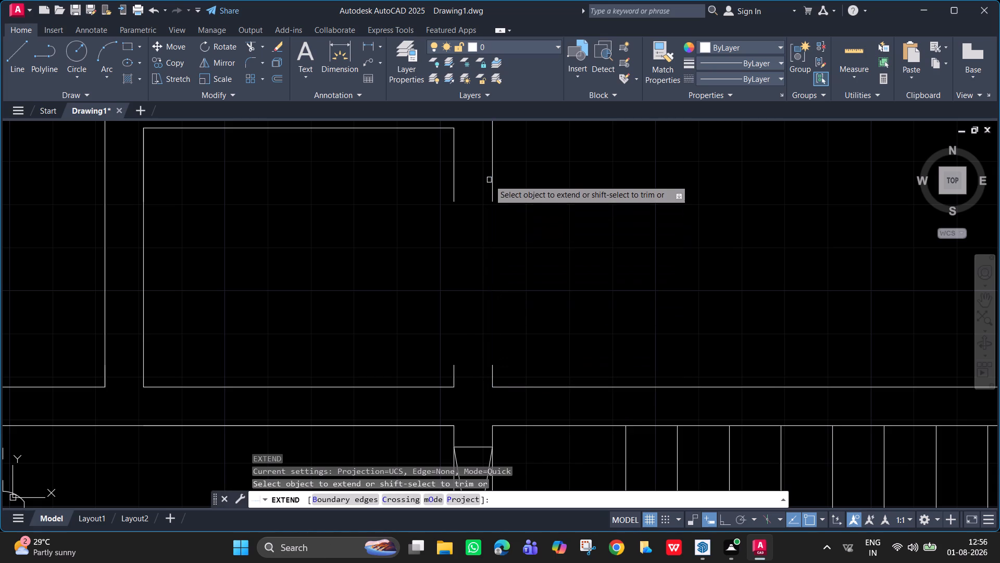
left_click(491, 181)
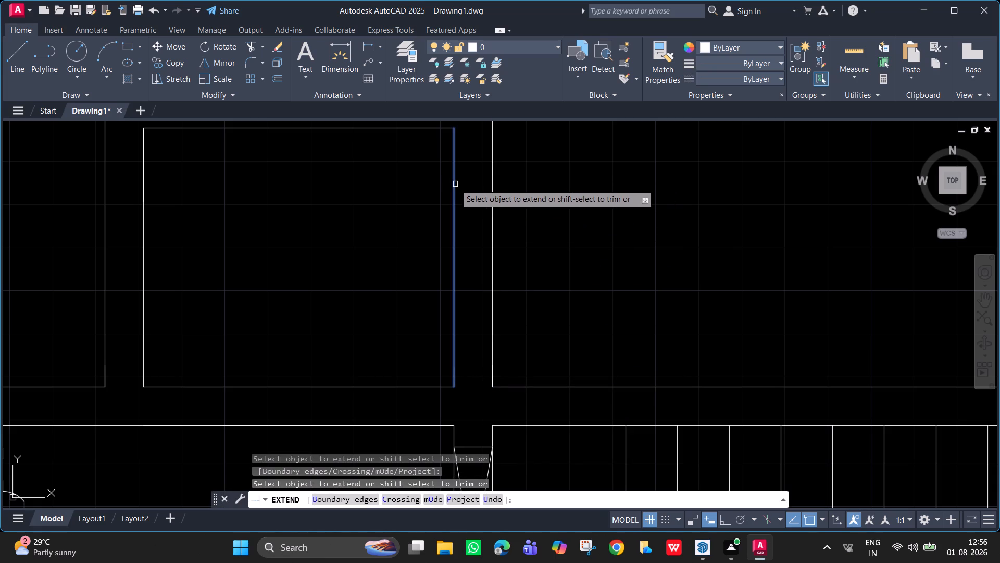
left_click(455, 184)
scroll(506, 249, "down", 1)
middle_click_drag(501, 264, 518, 297)
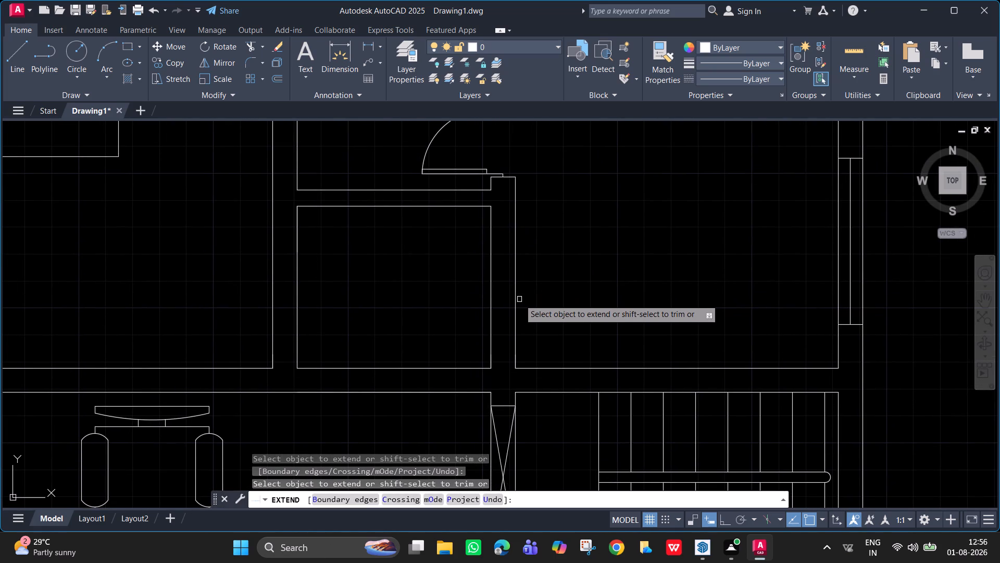
scroll(512, 294, "down", 2)
middle_click_drag(510, 293, 535, 331)
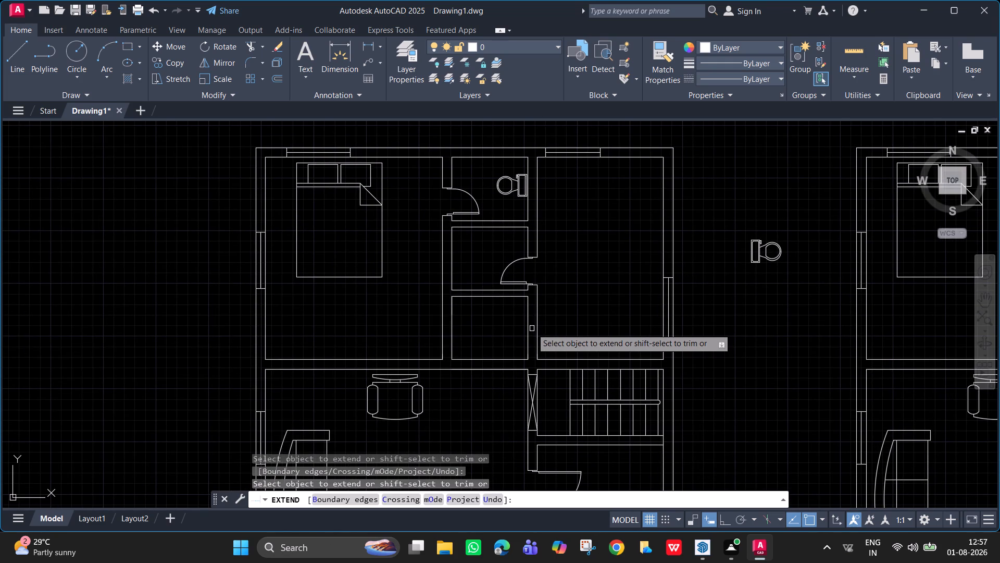
right_click(472, 375)
key("space")
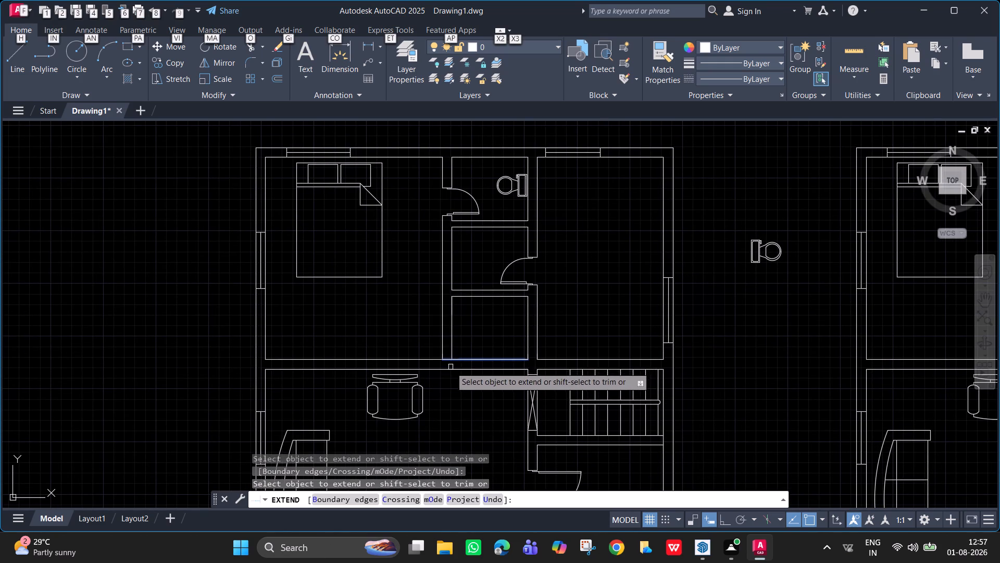
scroll(452, 369, "up", 3)
key("space")
key("Escape")
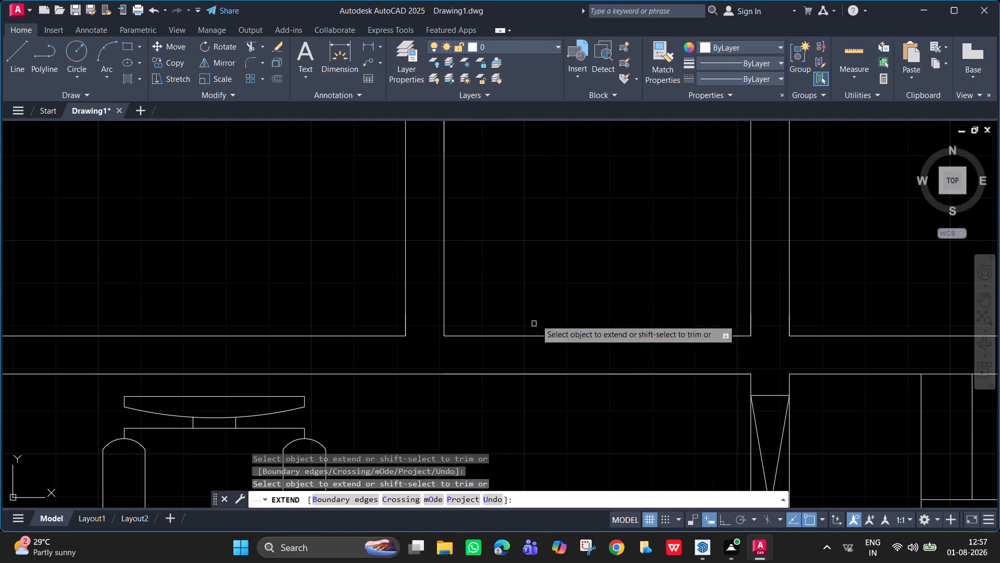
scroll(539, 297, "down", 1)
key("Escape")
Measure the short wall return at the lower jamb of the middle small room's door with a linear dimension.
scroll(556, 283, "down", 1)
middle_click_drag(551, 288, 518, 317)
scroll(500, 283, "up", 1)
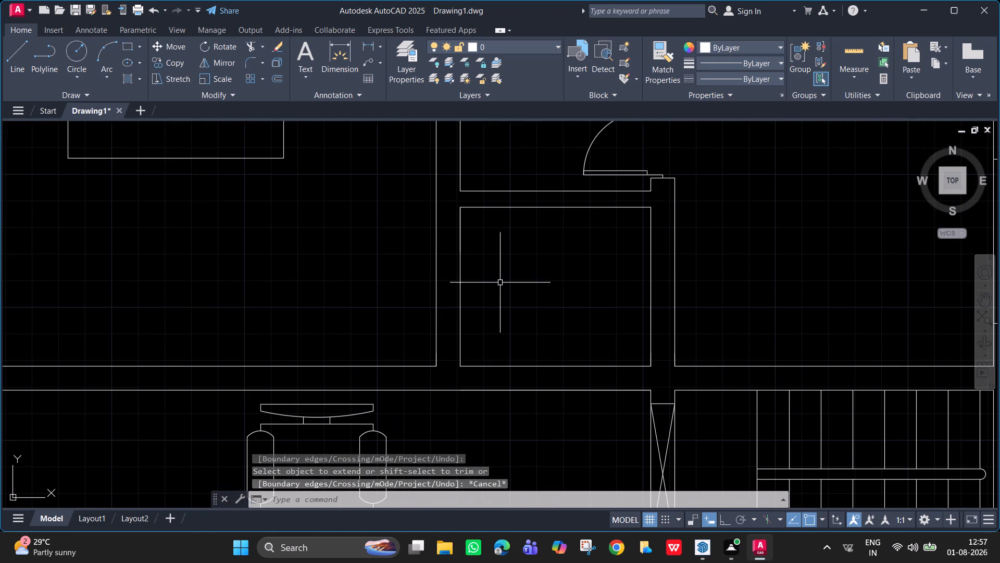
left_click(370, 43)
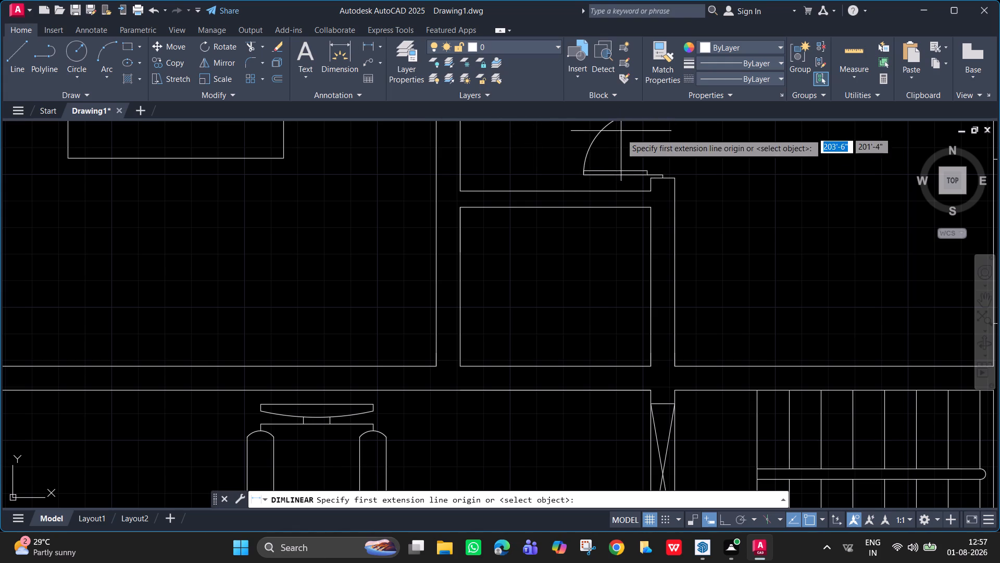
left_click(651, 192)
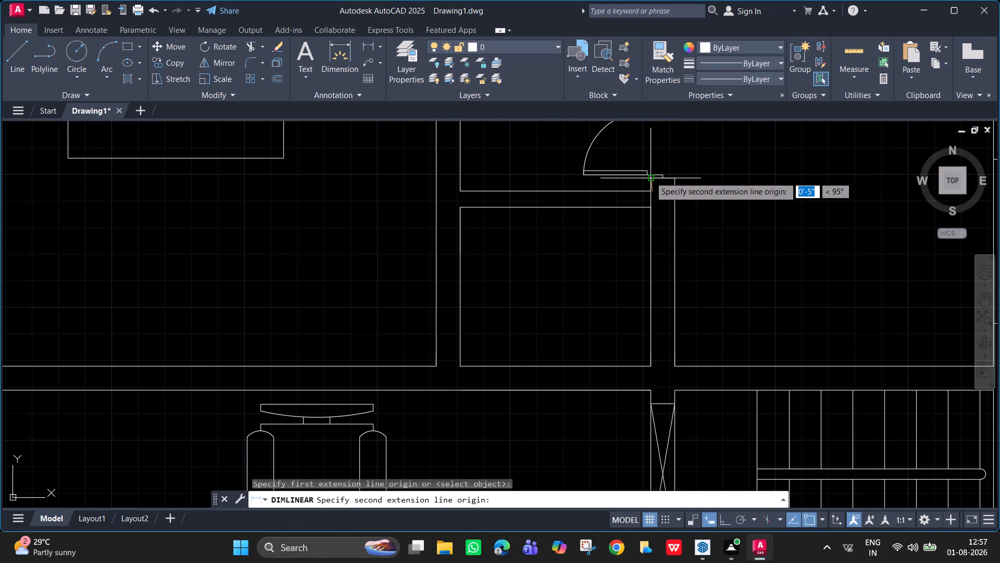
scroll(654, 179, "up", 3)
key("Escape")
key("space")
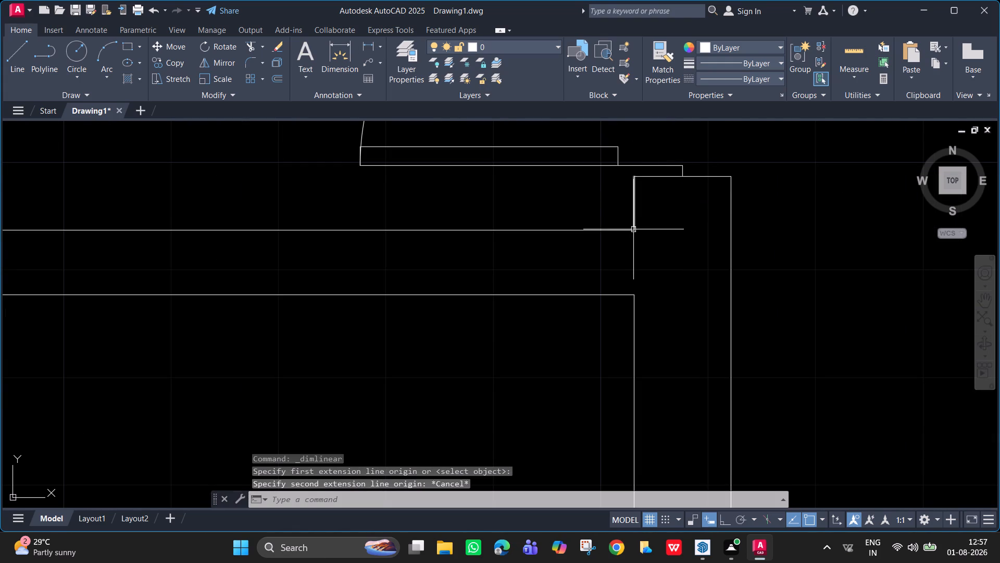
left_click(634, 229)
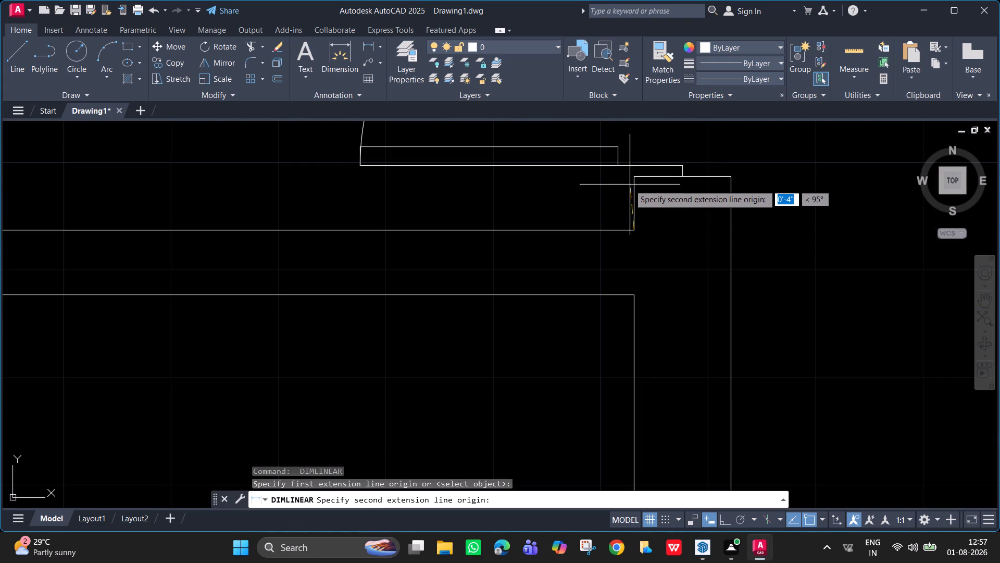
left_click(636, 177)
key("Escape")
Draw a door jamb line across the bottom wall of the lower small room, 5" in from its lower-left inner corner.
scroll(535, 360, "down", 2)
middle_click_drag(528, 364, 529, 243)
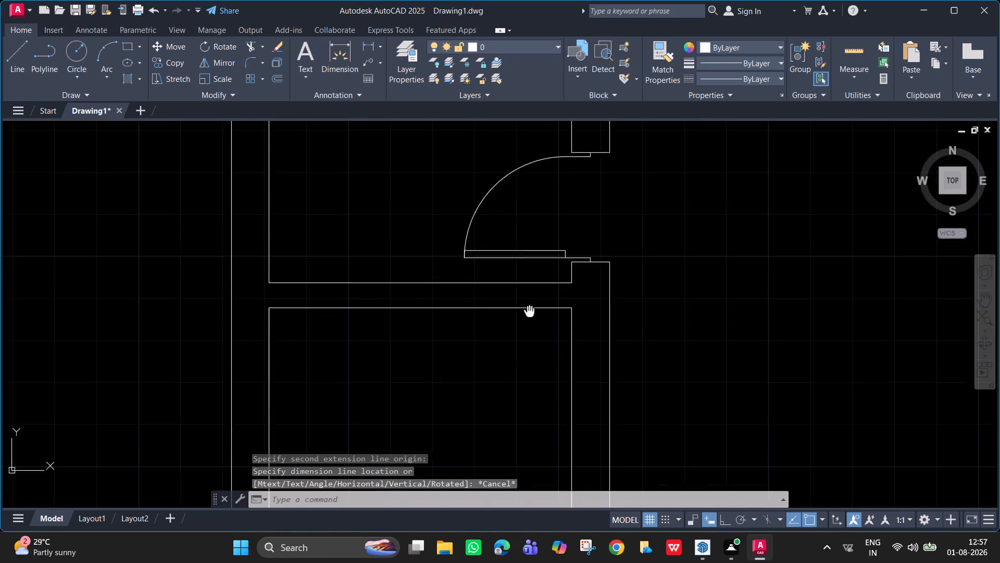
middle_click_drag(529, 243, 536, 183)
middle_click_drag(505, 342, 564, 252)
scroll(470, 329, "up", 1)
middle_click_drag(470, 328, 485, 318)
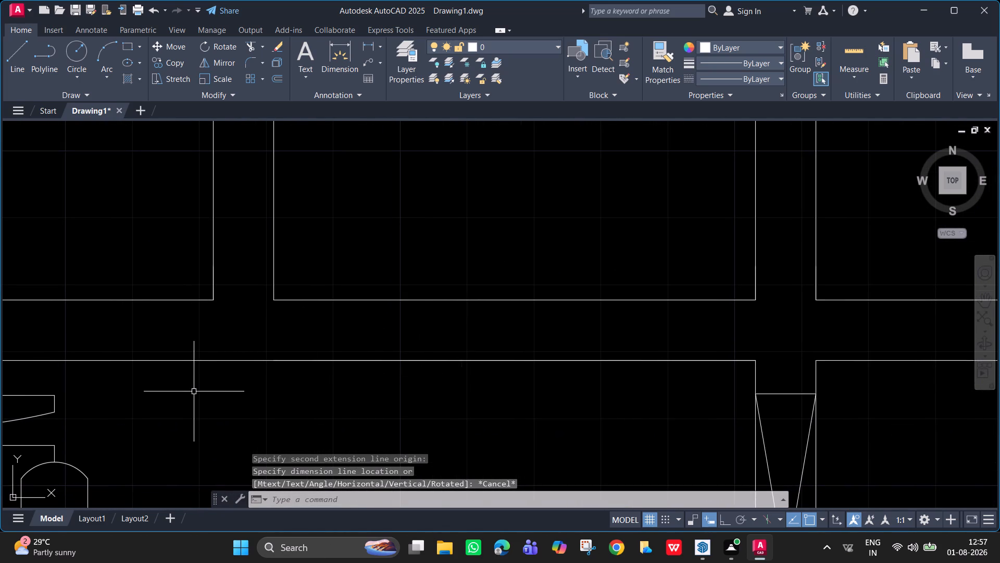
key("l")
key("Return")
key("t")
key("k")
key("Return")
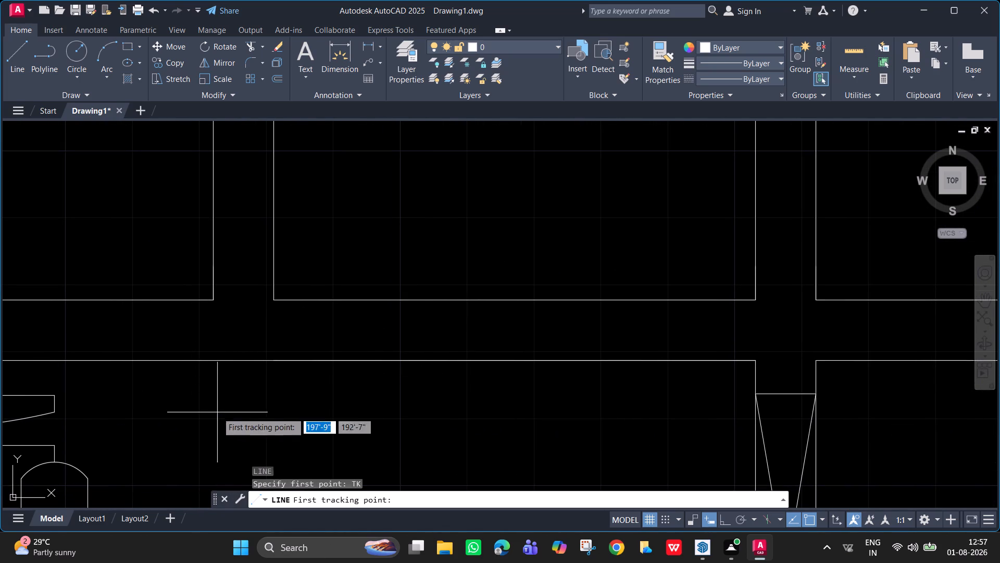
left_click(273, 300)
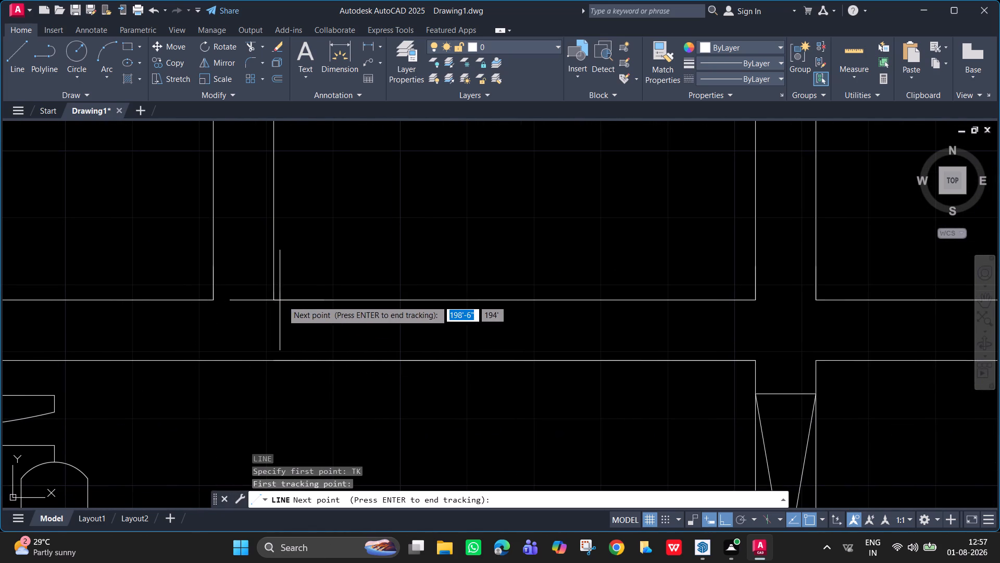
type("5\"")
key("Return")
key("Return")
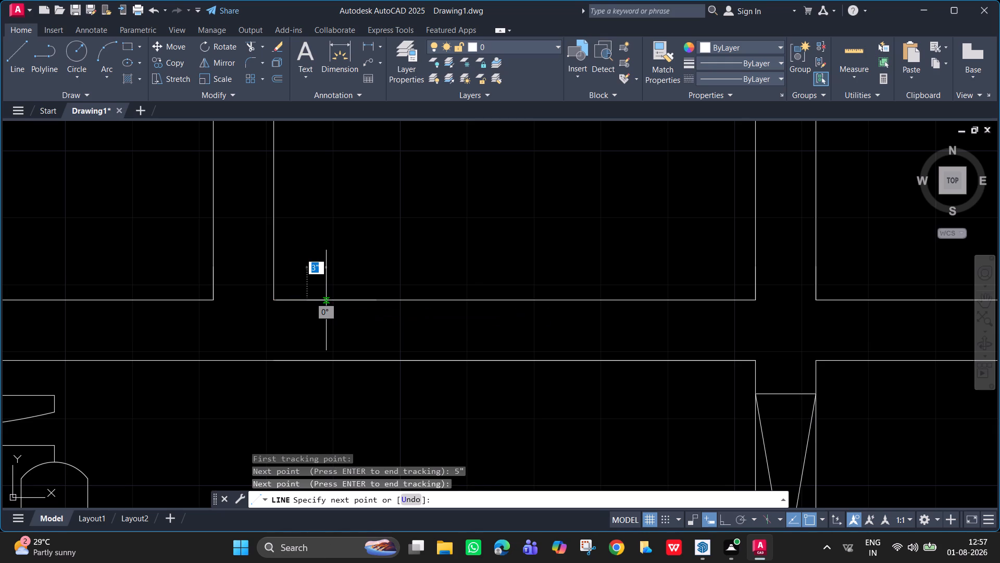
right_click_drag(332, 332, 331, 344)
key("Escape")
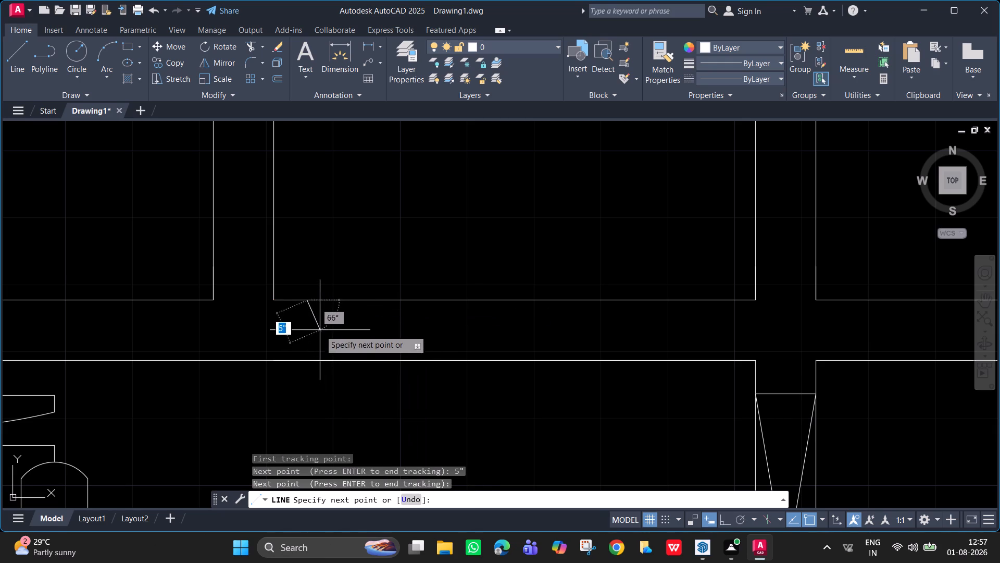
left_click(305, 360)
key("Escape")
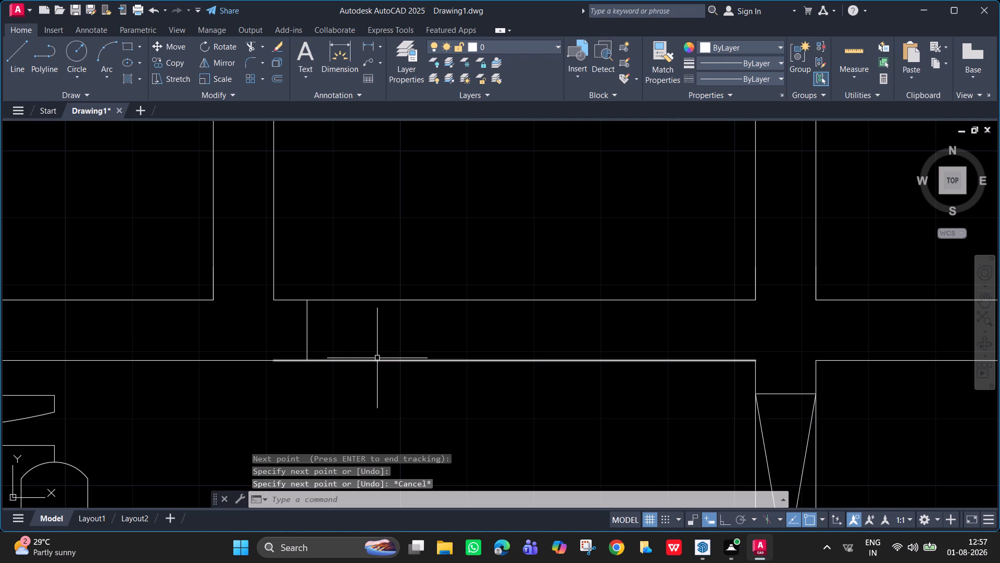
Draw a 1" horizontal tick from the midpoint of the new jamb line into the planned door opening.
key("l")
key("Return")
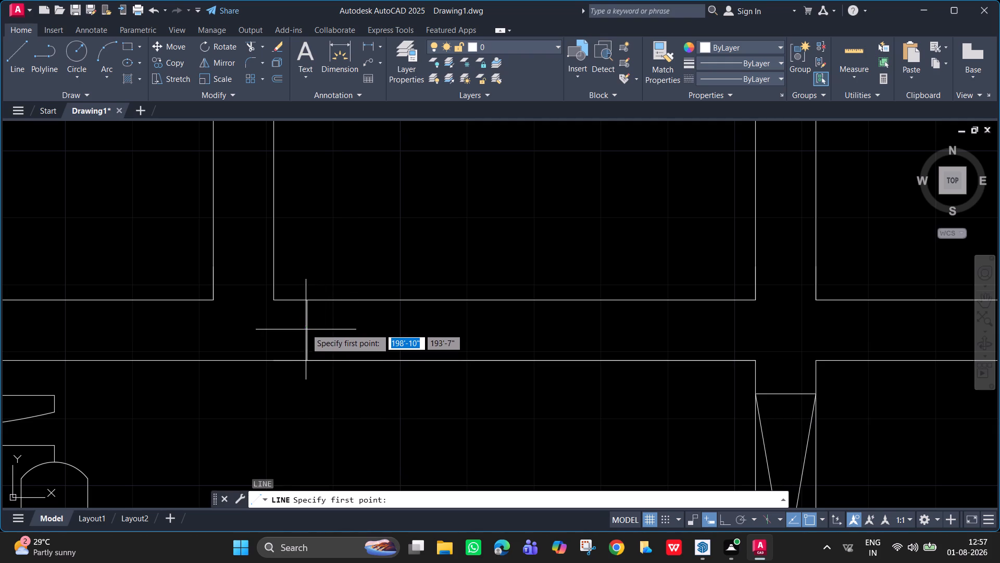
left_click(306, 329)
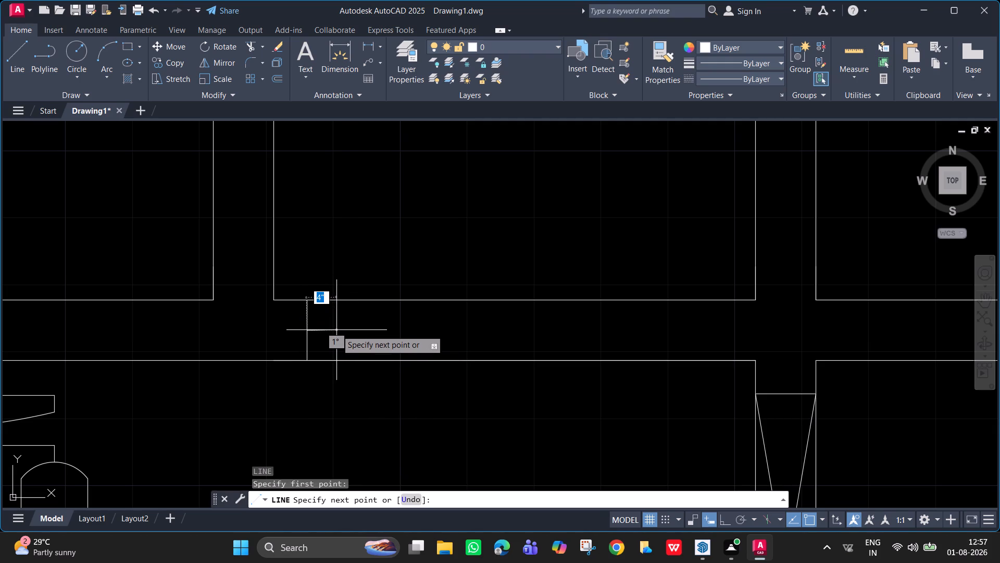
type("1\"")
key("Return")
key("Escape")
Copy the middle small room's door into the small room below it.
scroll(304, 325, "up", 2)
scroll(319, 331, "down", 3)
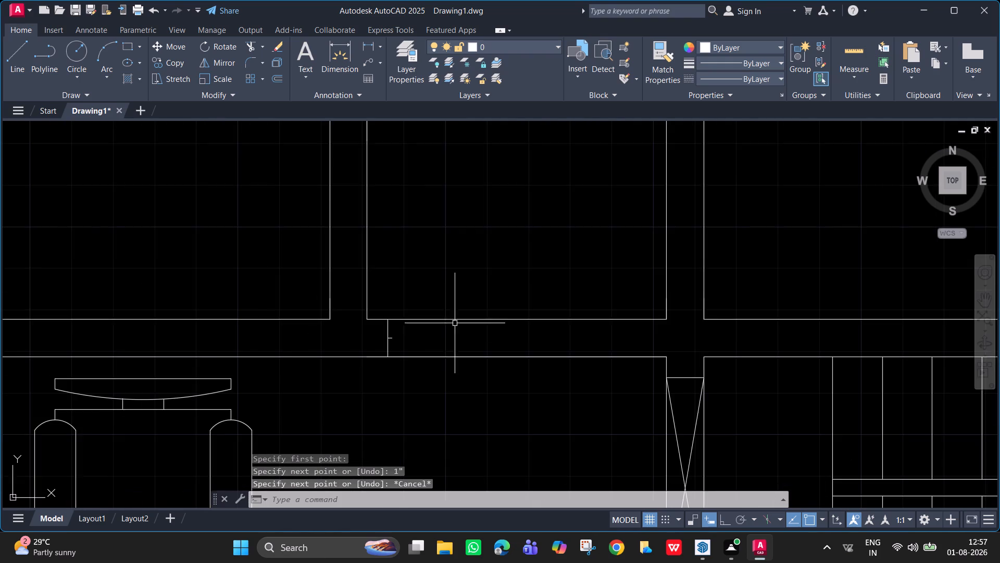
scroll(470, 293, "down", 2)
middle_click_drag(467, 307, 424, 335)
left_click(483, 221)
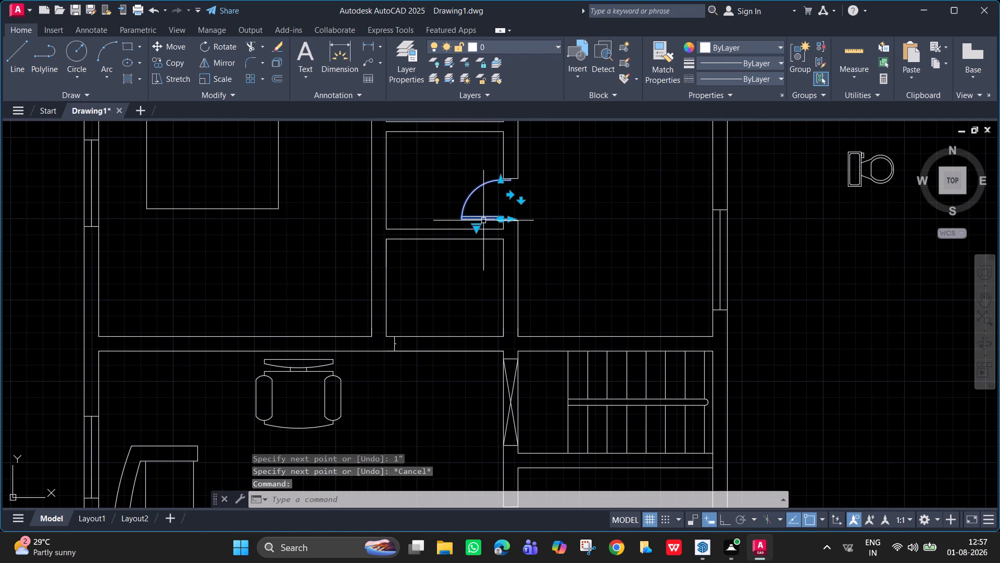
middle_click_drag(501, 193, 495, 243)
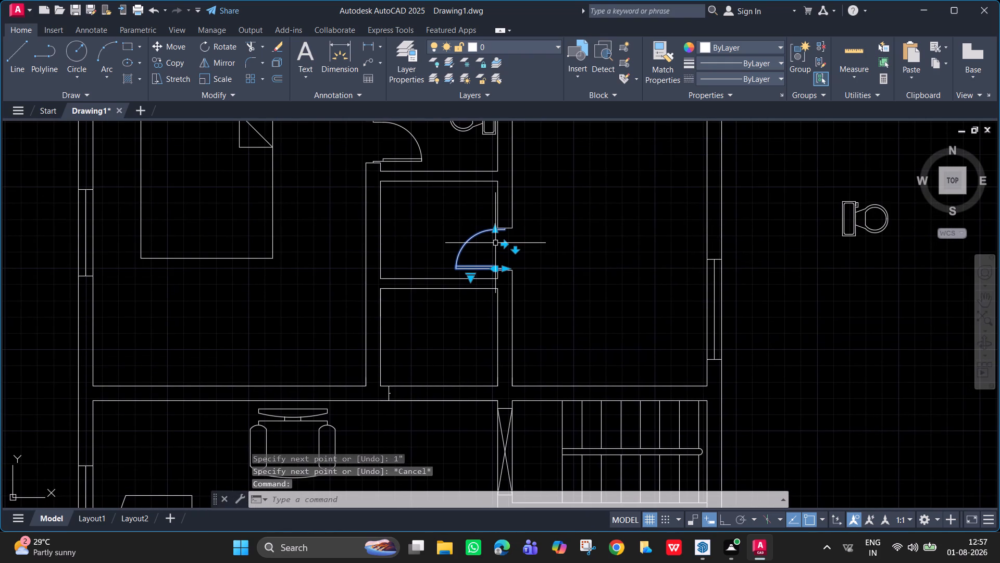
type("CO")
key("Return")
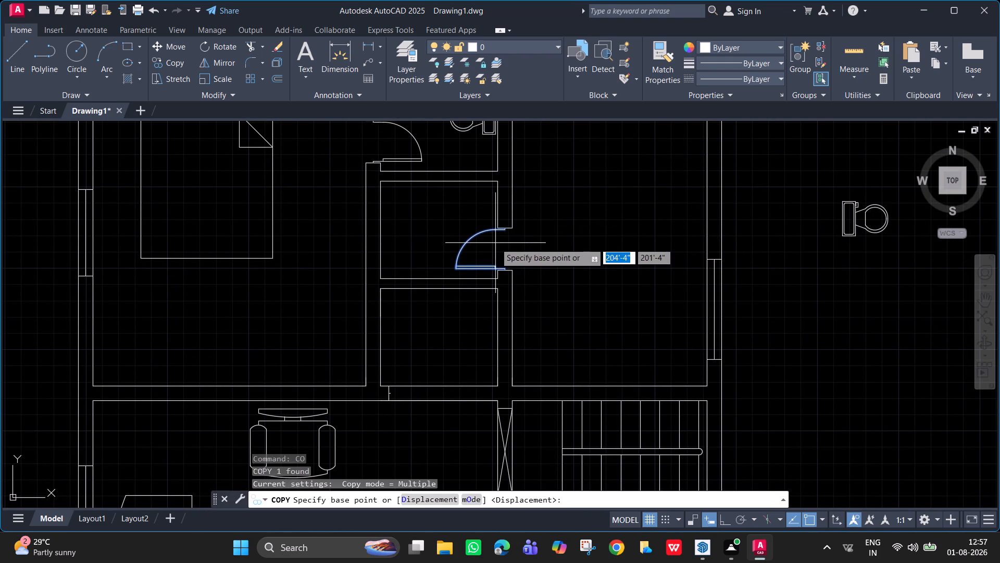
left_click(503, 270)
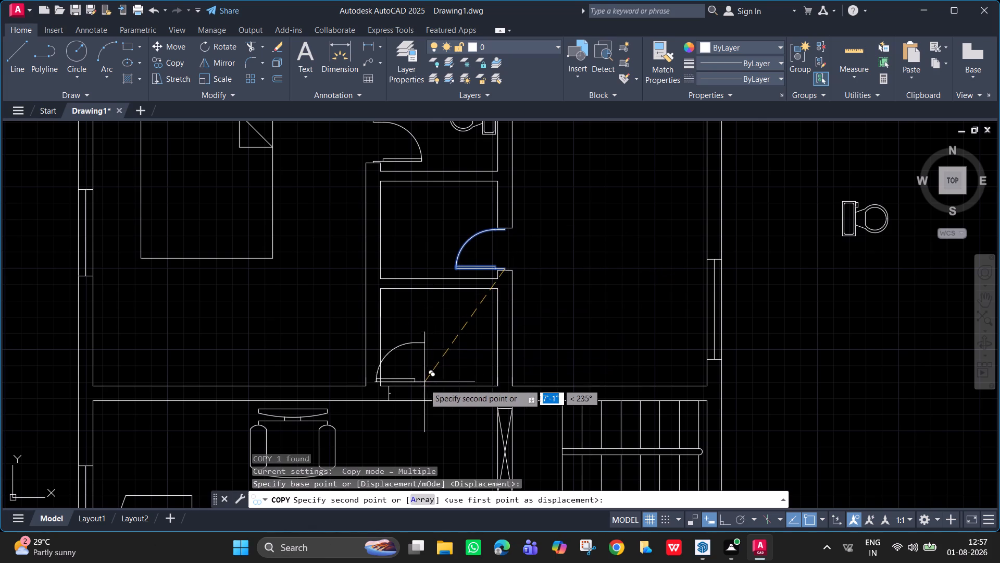
left_click(445, 355)
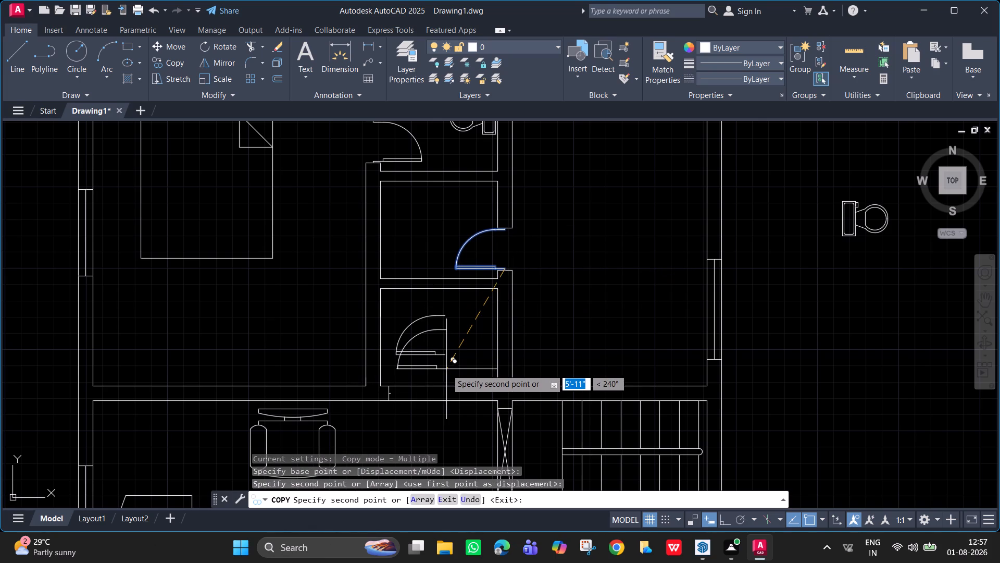
key("Escape")
Rotate the copied door 270° about its hinge-side frame end so its leaf points up into the lower small room.
type("RO")
key("Return")
left_click(443, 354)
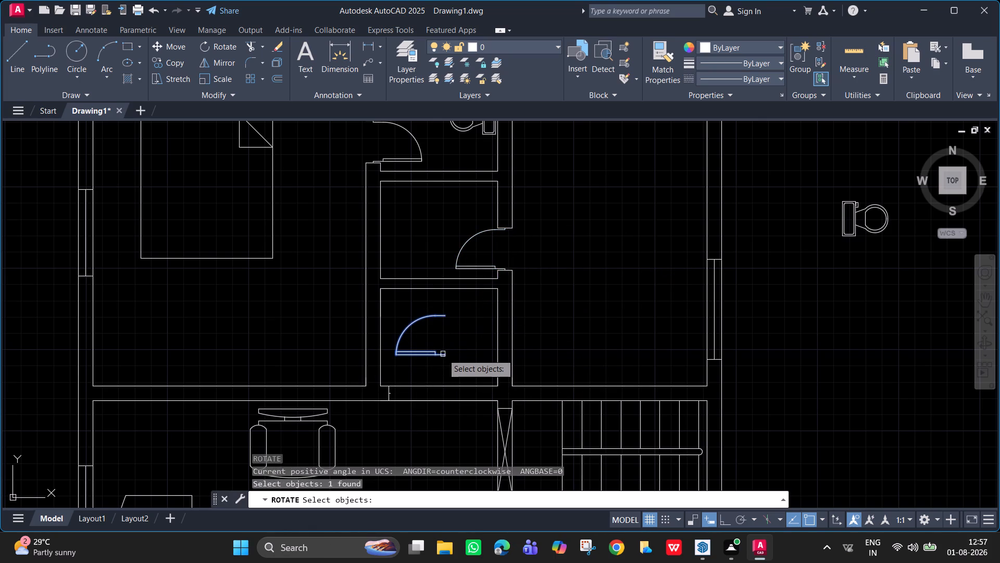
key("Return")
left_click(445, 355)
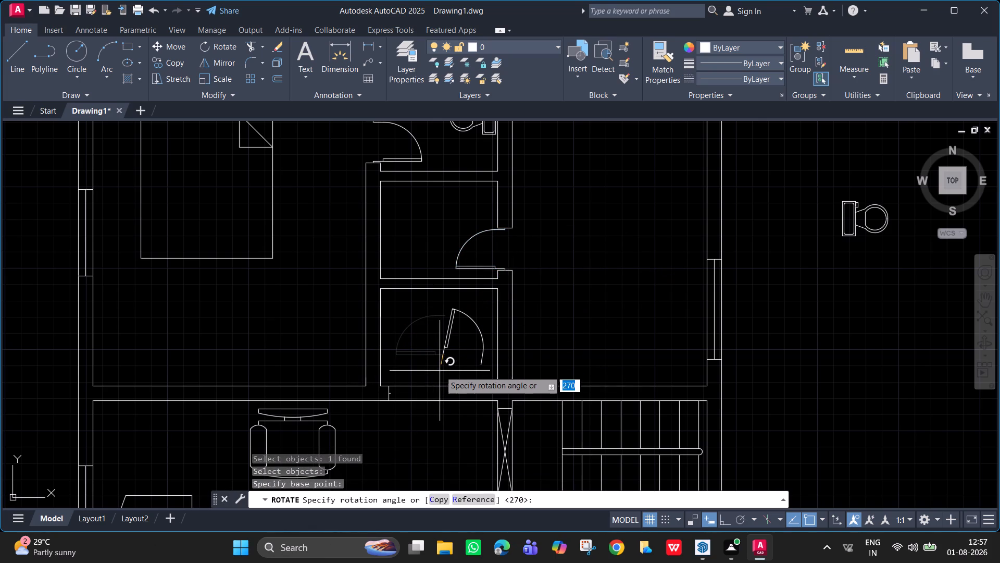
key("F8")
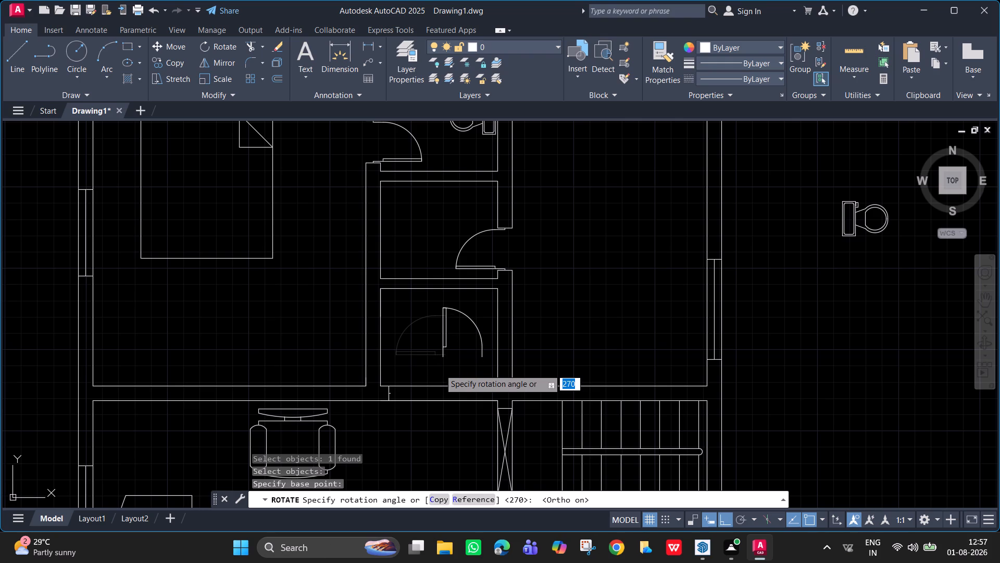
left_click(440, 369)
Move the rotated door so its hinge-side frame end sits on the end of the 1" tick in the lower small room's bottom wall.
left_click(440, 347)
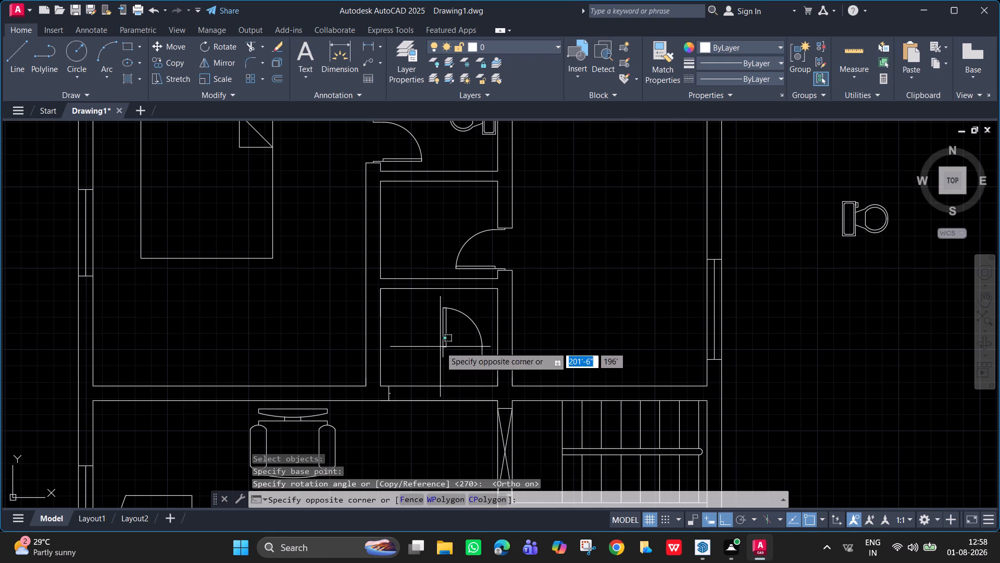
left_click(454, 343)
left_click(442, 335)
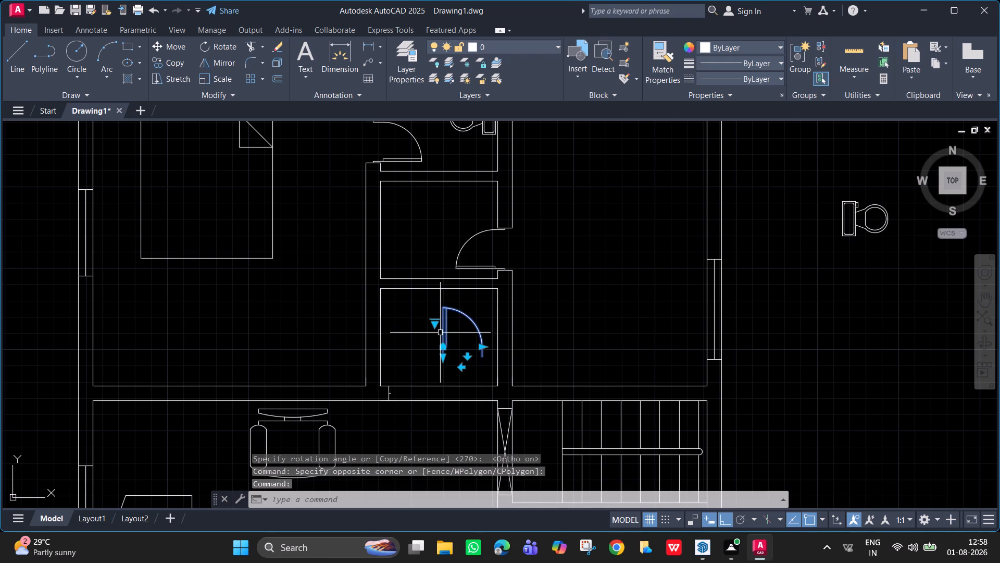
key("m")
key("Return")
scroll(445, 390, "up", 2)
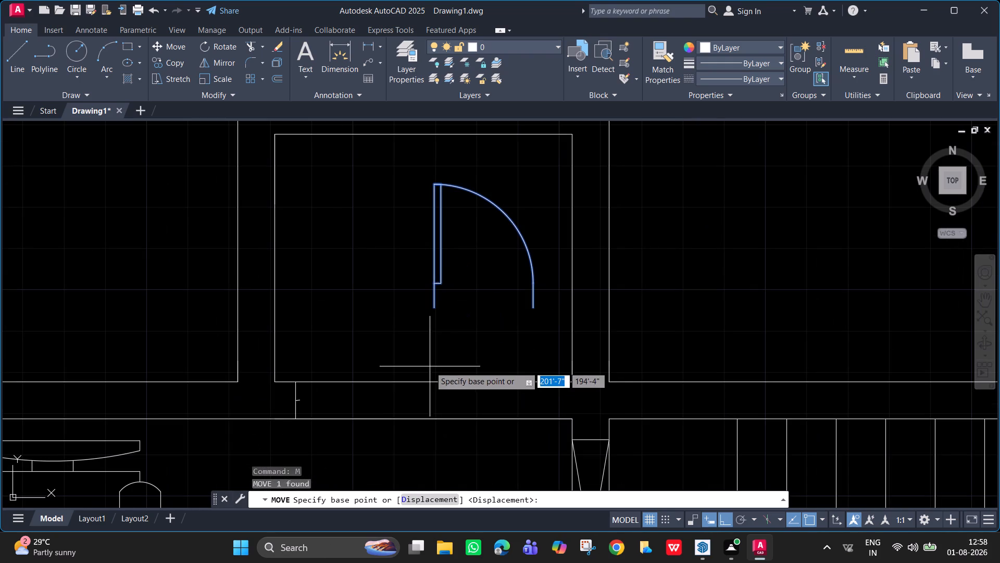
left_click(433, 310)
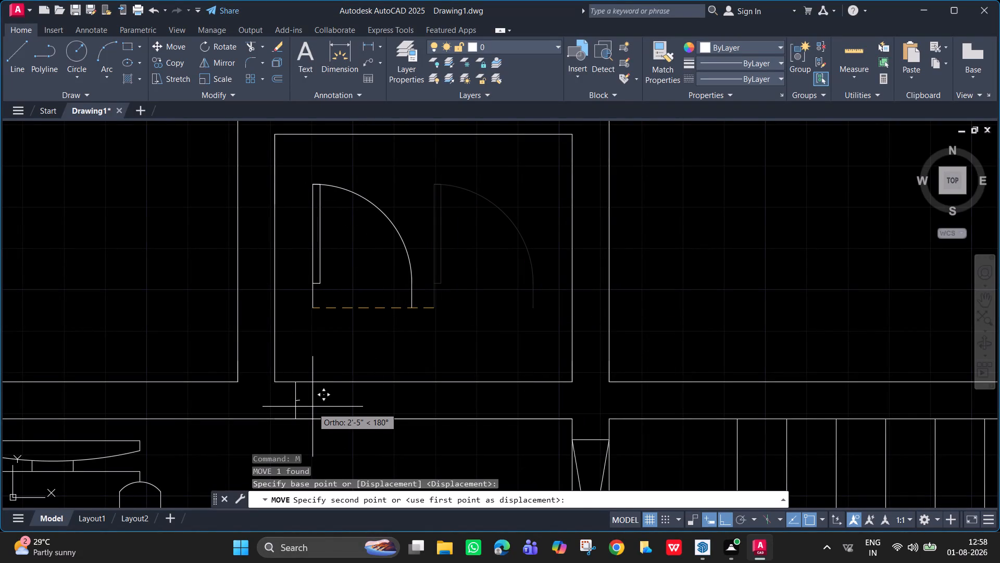
key("F8")
scroll(312, 407, "up", 3)
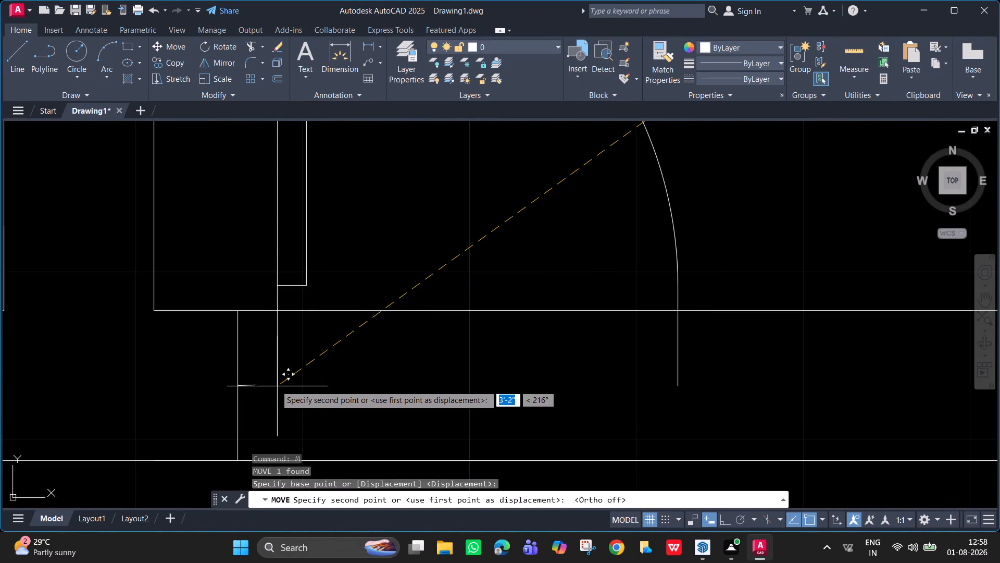
left_click(254, 383)
scroll(439, 335, "down", 2)
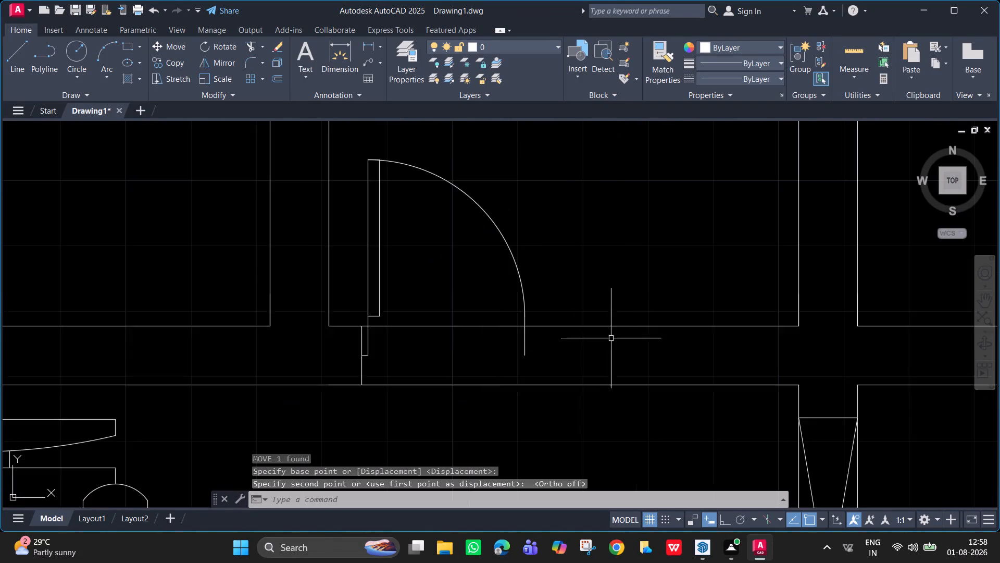
Draw a 1" horizontal tick from the latch-side frame end of the moved door, pointing away from the opening.
scroll(612, 340, "down", 1)
middle_click_drag(615, 344, 558, 332)
scroll(457, 398, "up", 1)
key("l")
key("Return")
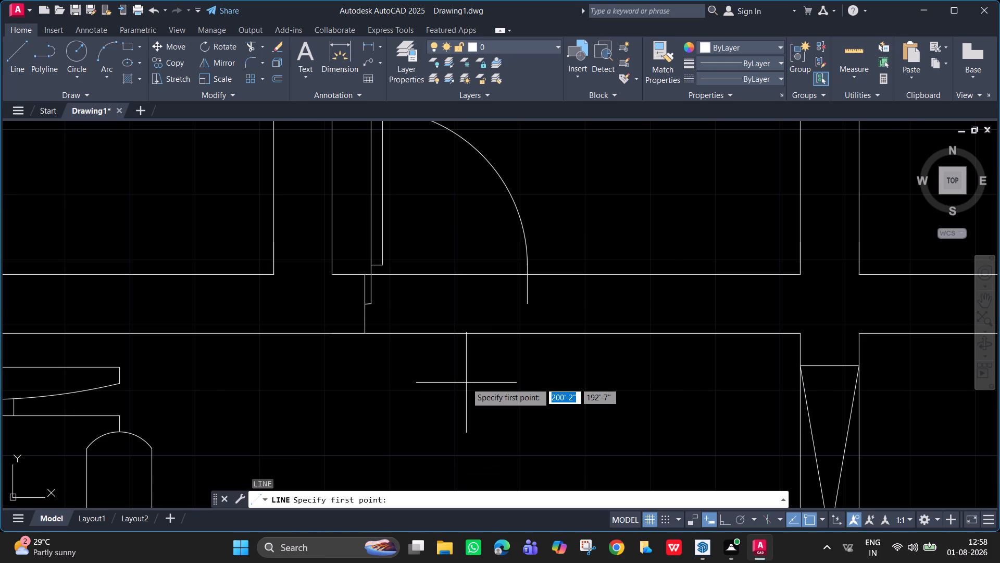
left_click(529, 304)
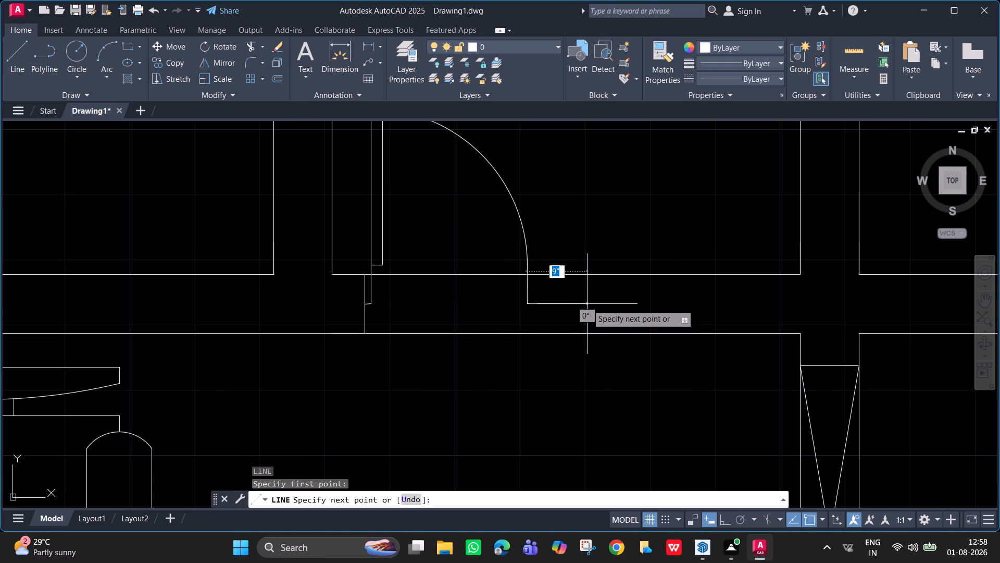
key("F8")
type("1\"")
key("Return")
key("Escape")
Draw the latch-side jamb from the new tick's outer end to both faces of the bottom wall, as two vertical lines.
scroll(560, 292, "up", 2)
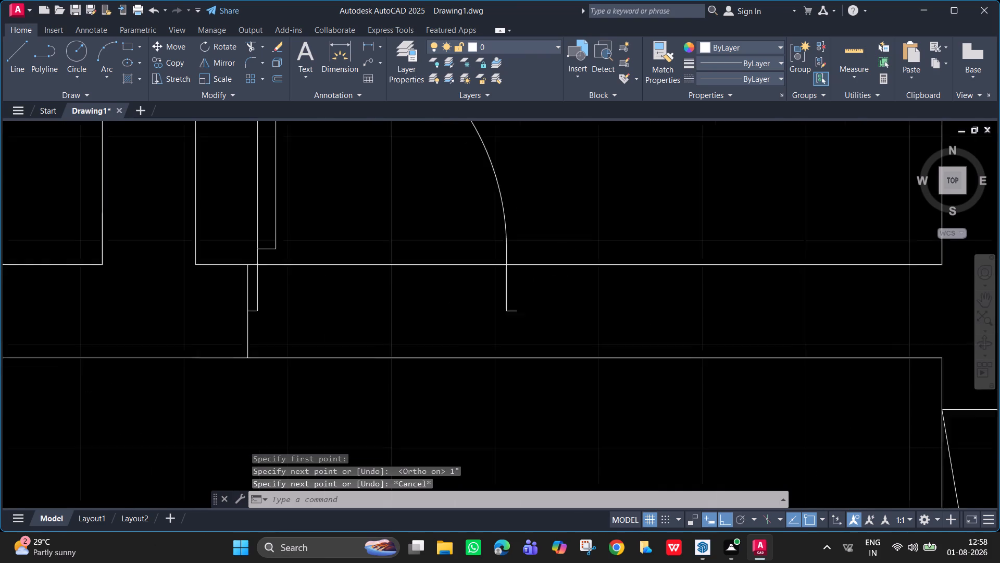
key("l")
key("Return")
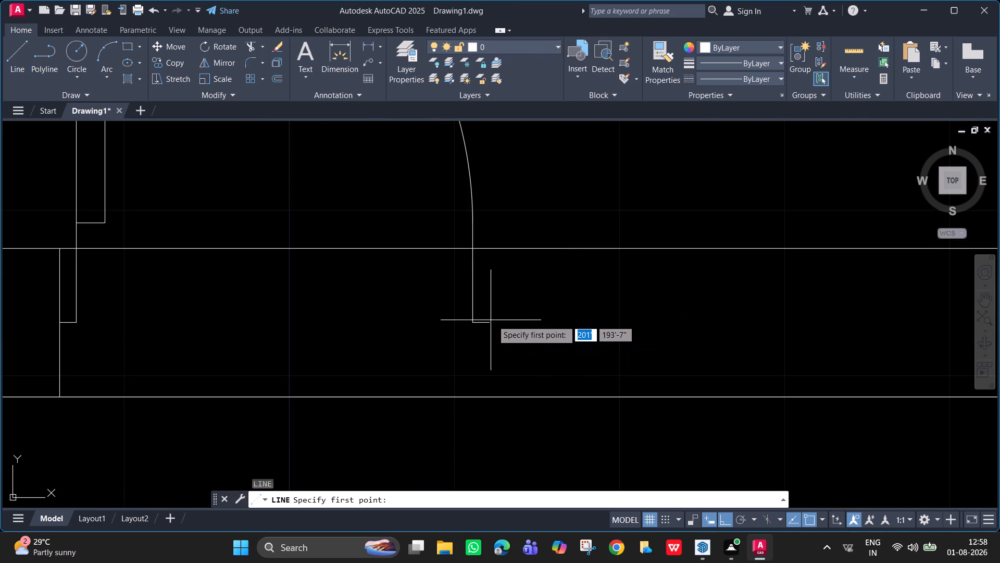
left_click(489, 323)
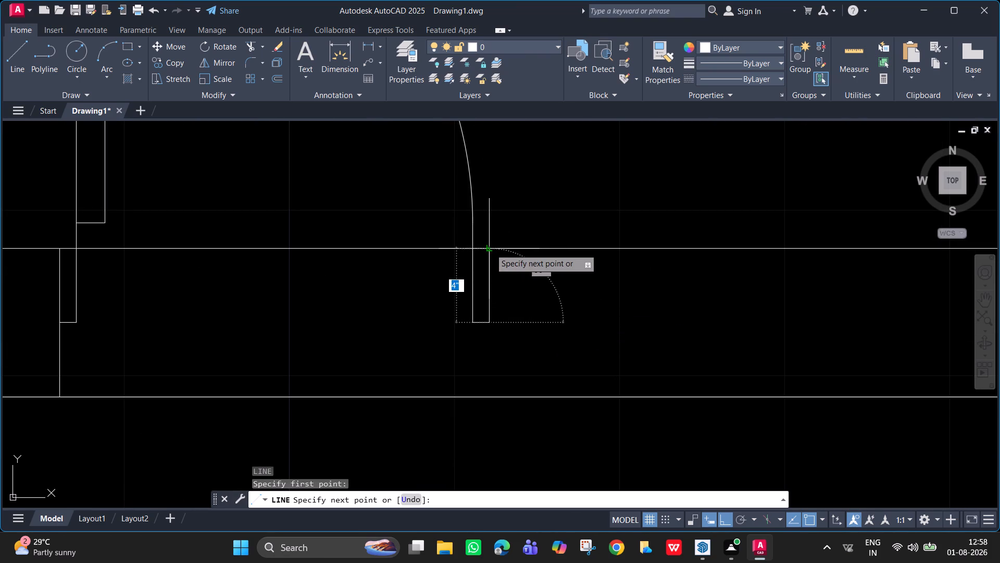
left_click(490, 248)
key("space")
key("space")
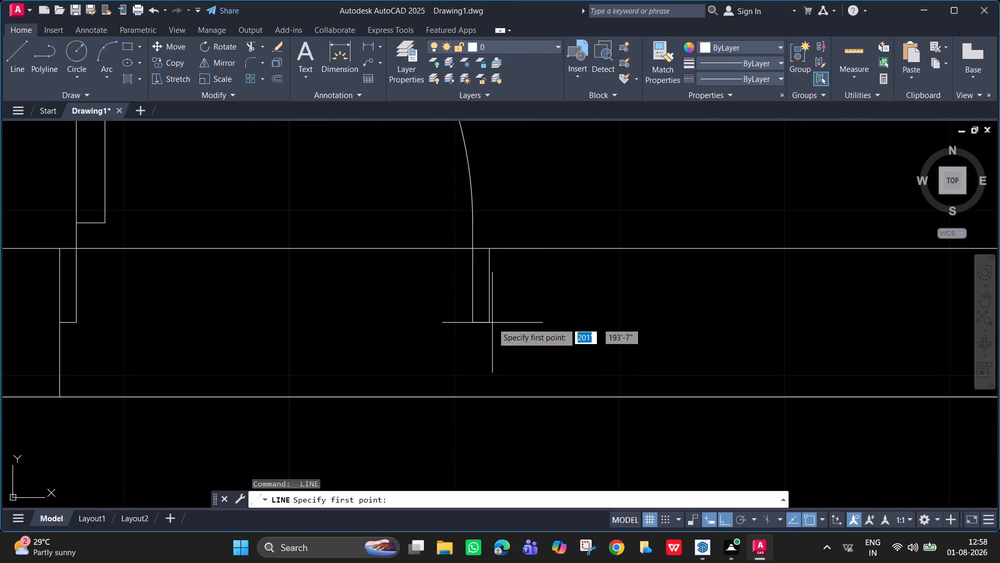
left_click(488, 321)
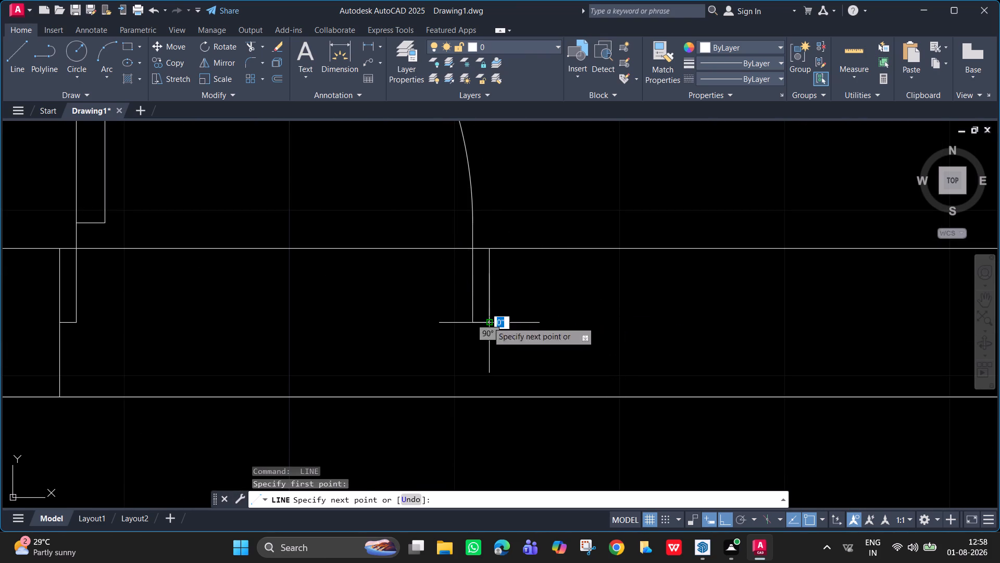
left_click(491, 395)
key("space")
Trim both wall lines between the two jambs, including the short stubs beside the door frame, to open the lower small room's doorway.
scroll(523, 348, "down", 3)
middle_click_drag(523, 348, 511, 342)
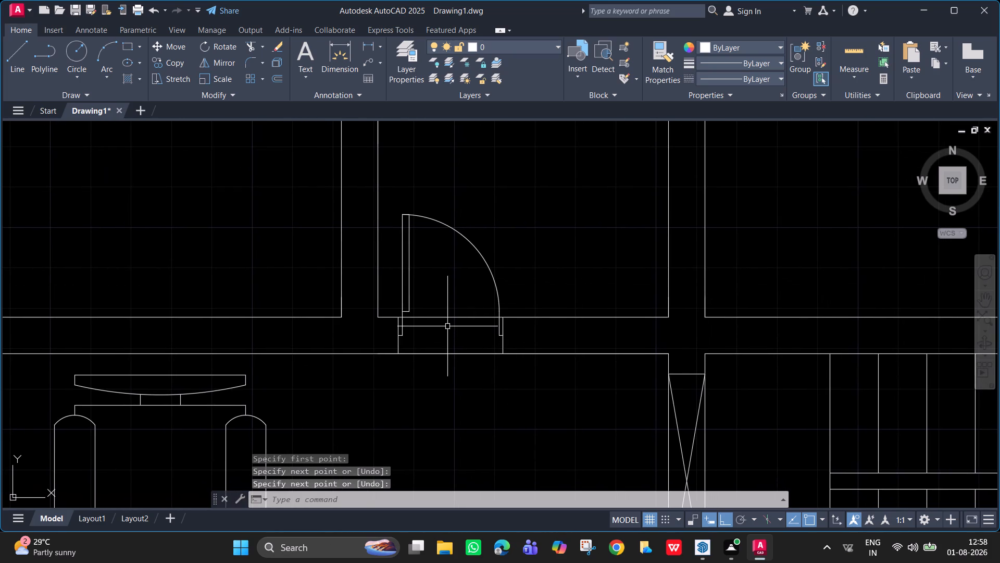
type("TR")
key("Return")
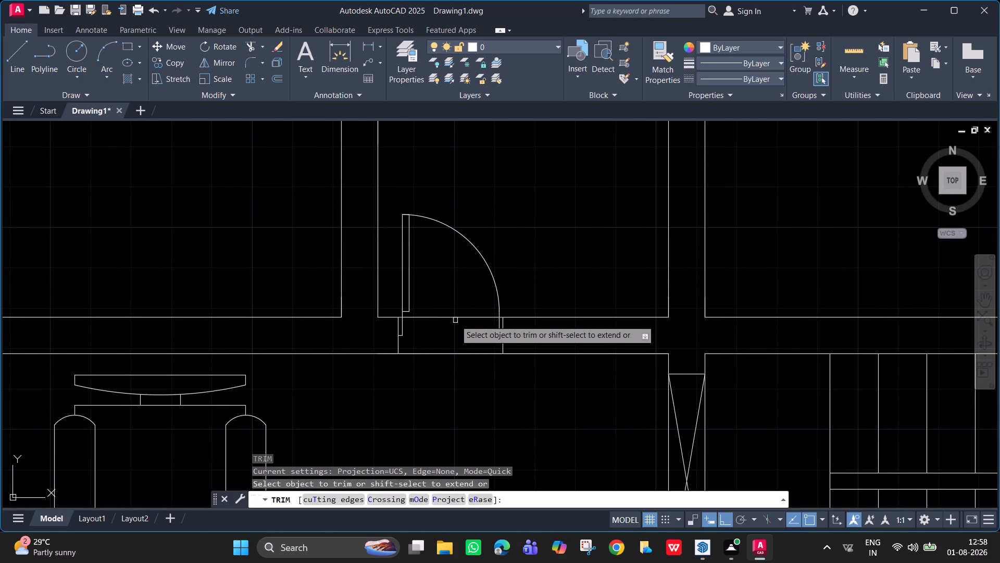
left_click(453, 319)
left_click(457, 354)
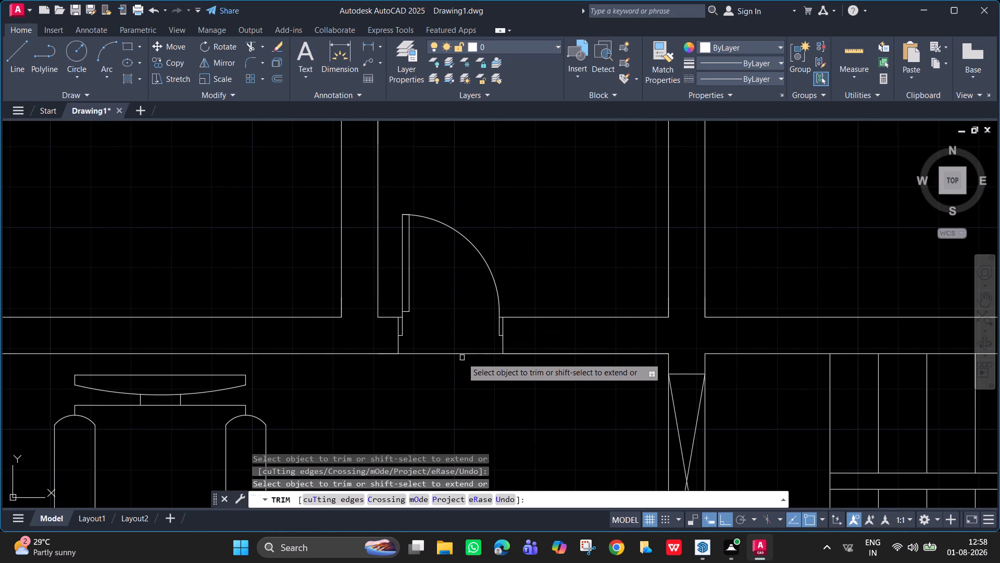
left_click(460, 356)
scroll(528, 326, "up", 3)
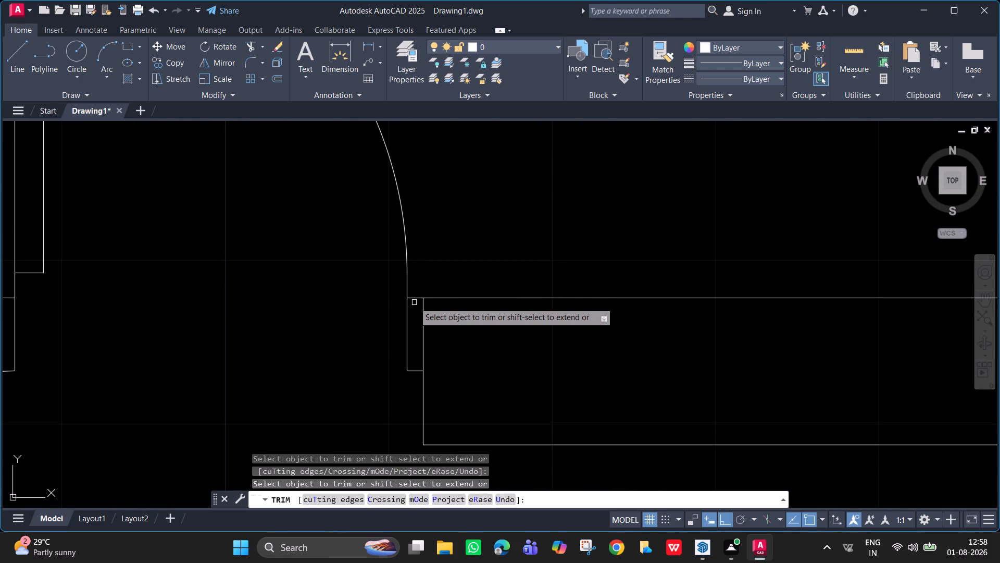
left_click(413, 299)
scroll(101, 339, "down", 2)
middle_click_drag(119, 341, 295, 317)
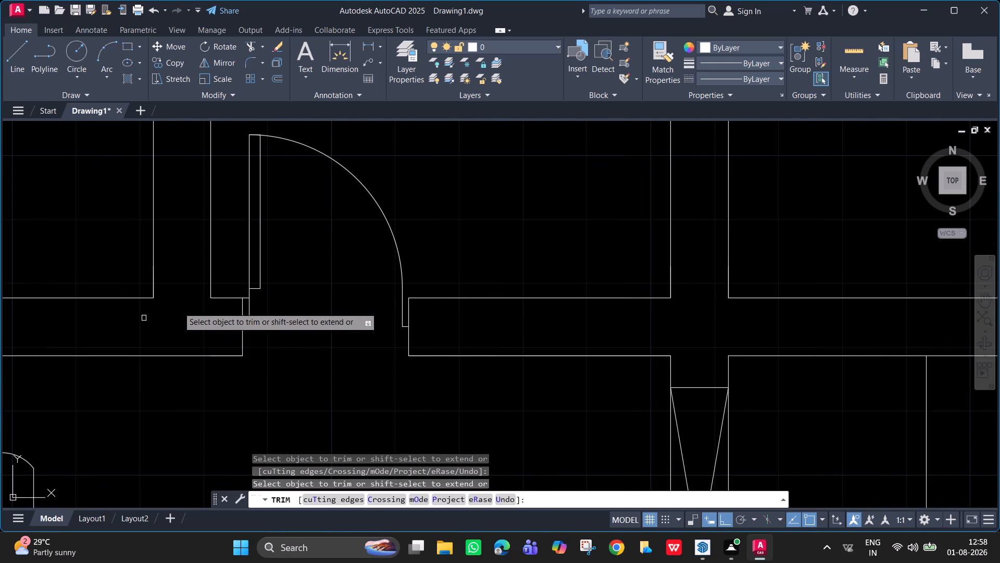
scroll(205, 307, "up", 4)
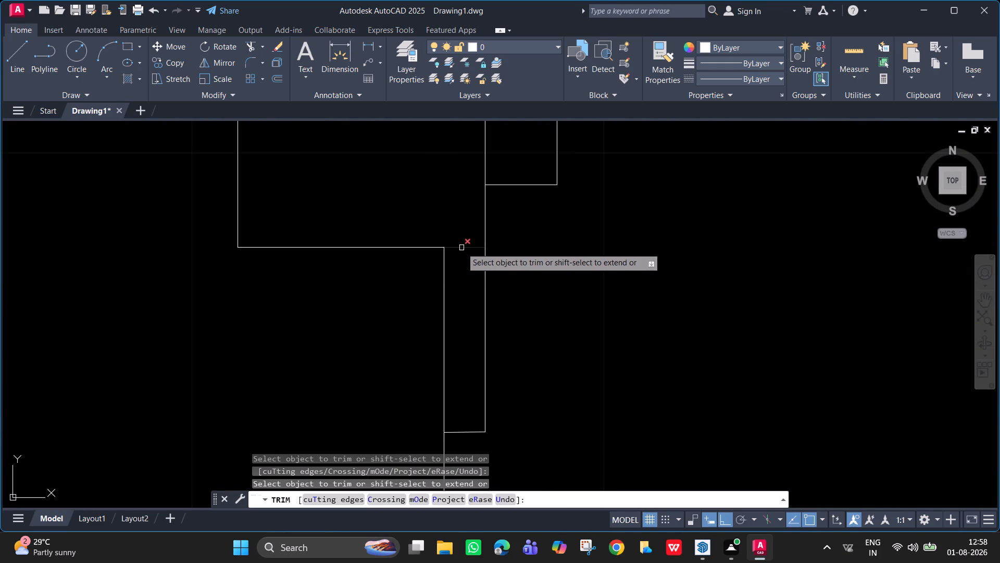
left_click(461, 248)
scroll(748, 254, "down", 3)
middle_click_drag(687, 286, 495, 283)
scroll(569, 286, "down", 1)
middle_click_drag(595, 303, 562, 303)
scroll(564, 303, "down", 2)
key("Escape")
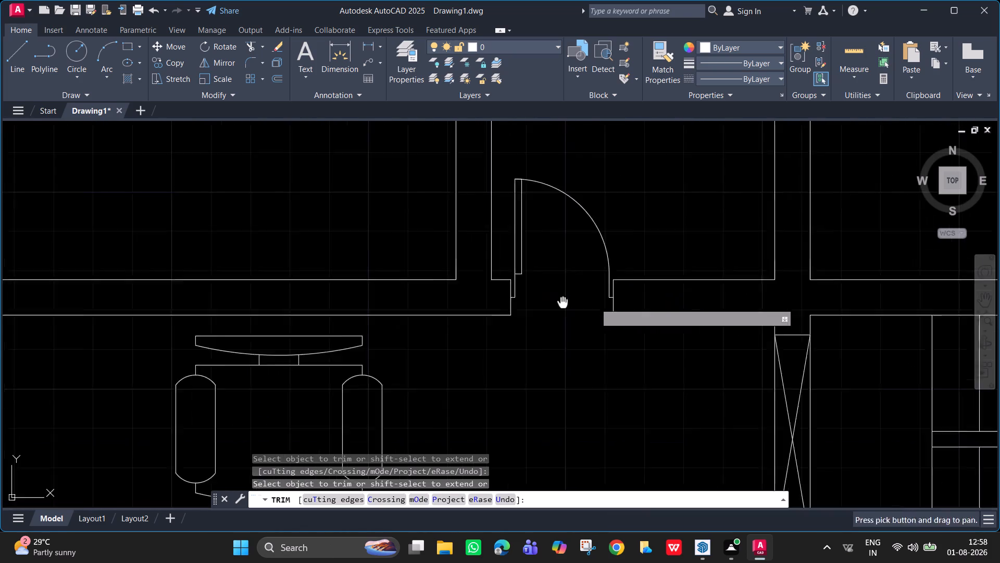
Move the dining table from the upper labelled plan's kitchen and dining room into the empty upper-right room of the lower-left plan.
scroll(572, 302, "down", 2)
middle_click_drag(569, 300, 554, 351)
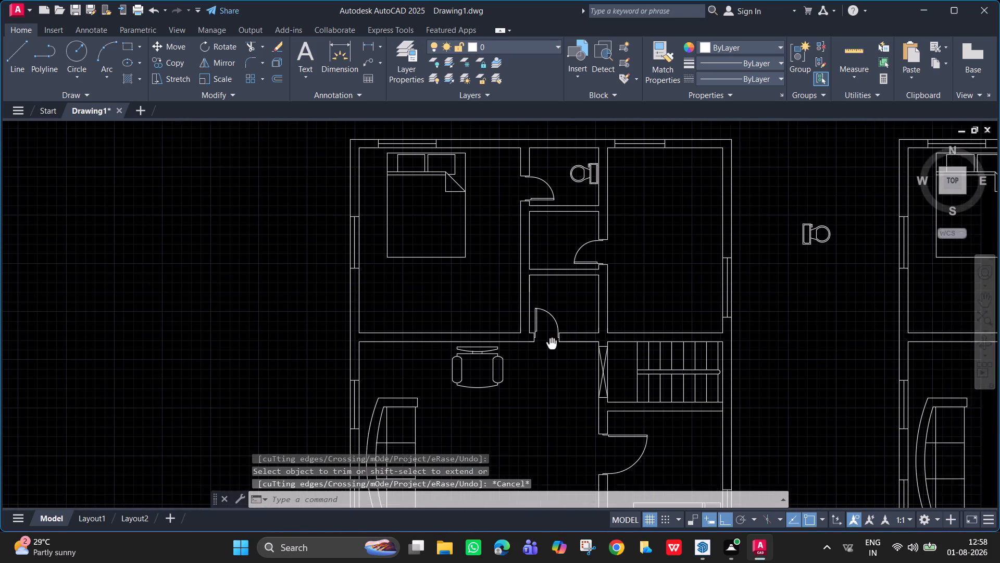
middle_click_drag(554, 351, 558, 364)
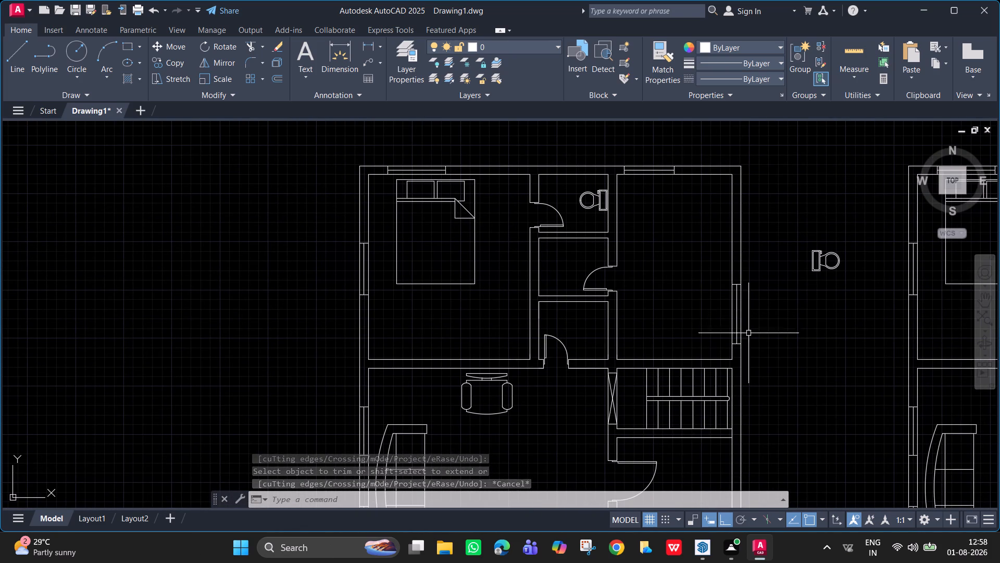
middle_click_drag(793, 340, 692, 351)
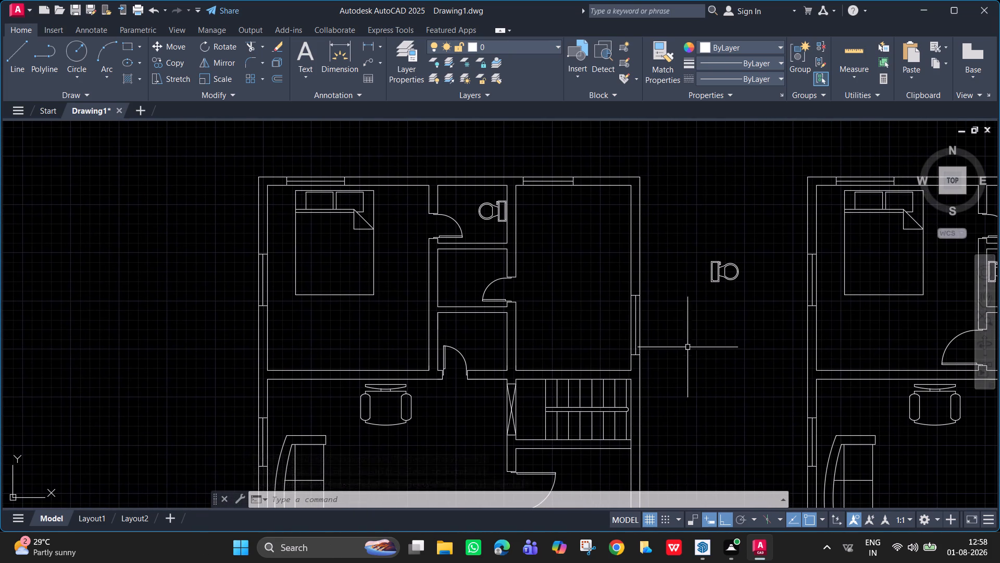
middle_click_drag(816, 334, 627, 327)
scroll(470, 217, "down", 1)
middle_click_drag(474, 220, 597, 412)
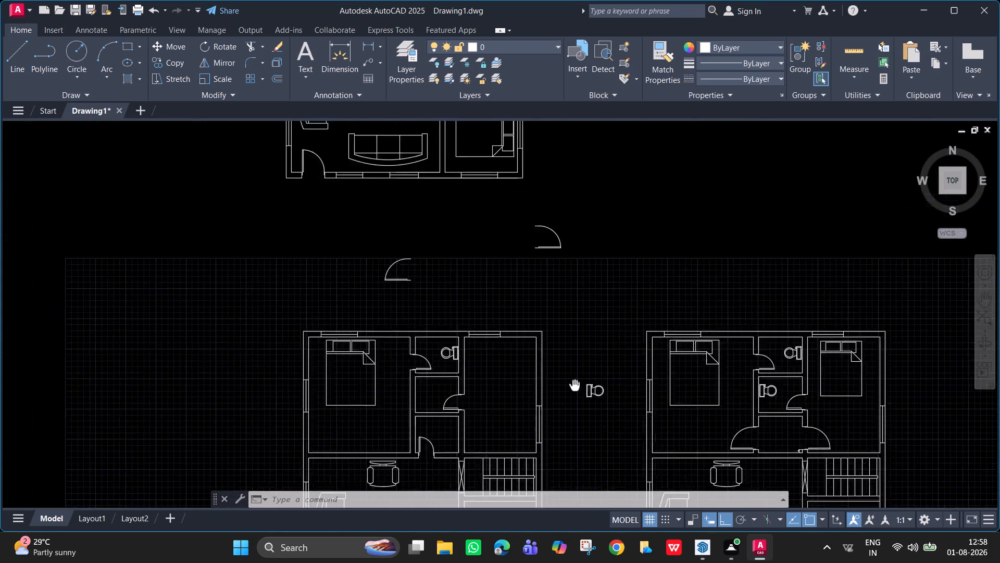
middle_click_drag(597, 412, 702, 562)
scroll(702, 562, "down", 1)
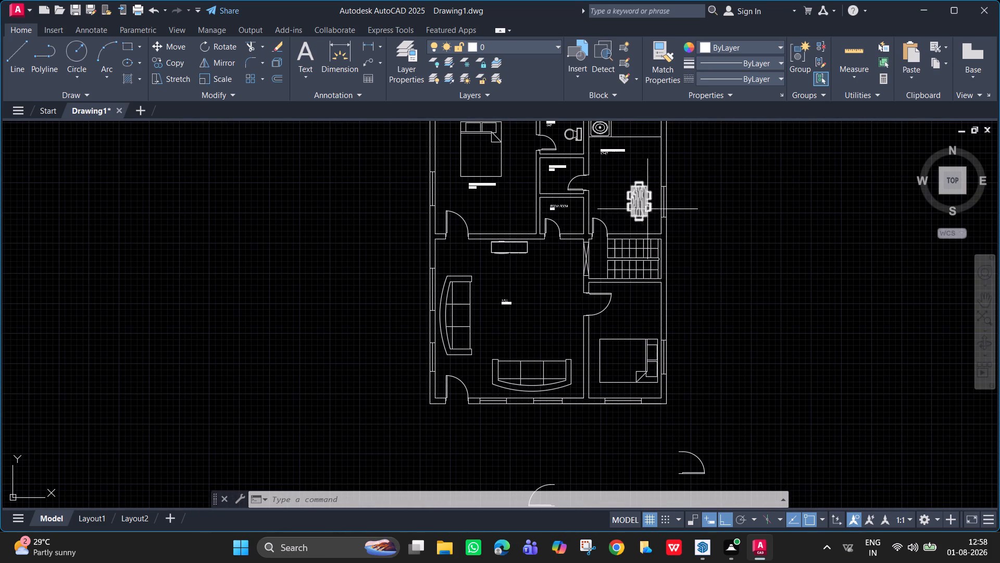
left_click(640, 206)
key("m")
key("Return")
left_click(640, 206)
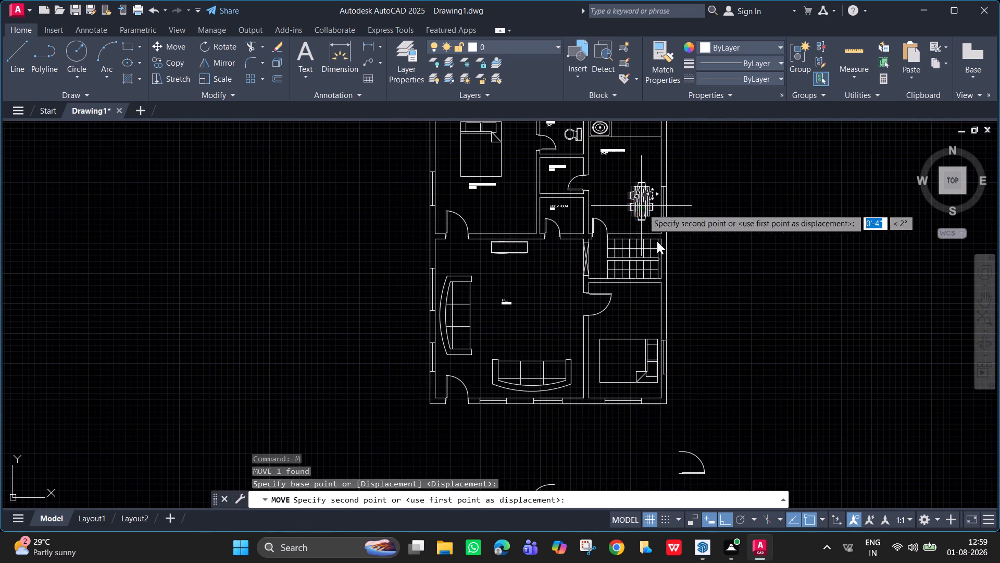
scroll(654, 388, "down", 2)
middle_click_drag(656, 428, 569, 128)
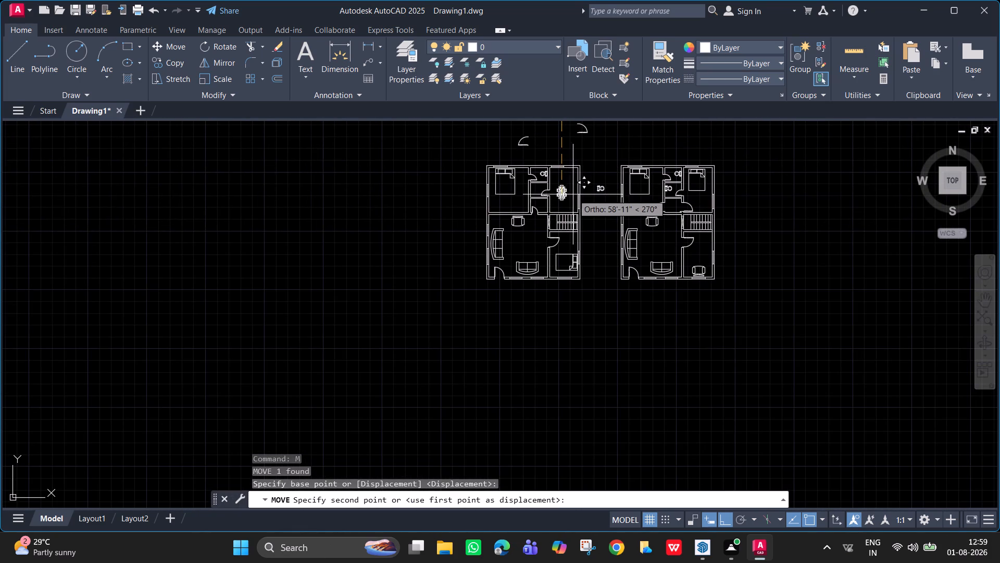
scroll(573, 194, "up", 3)
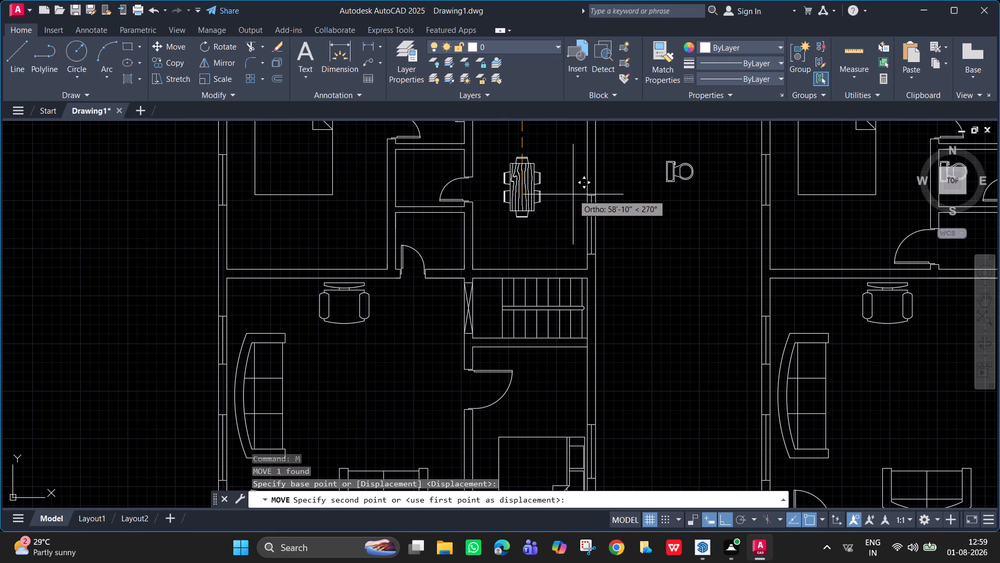
key("F8")
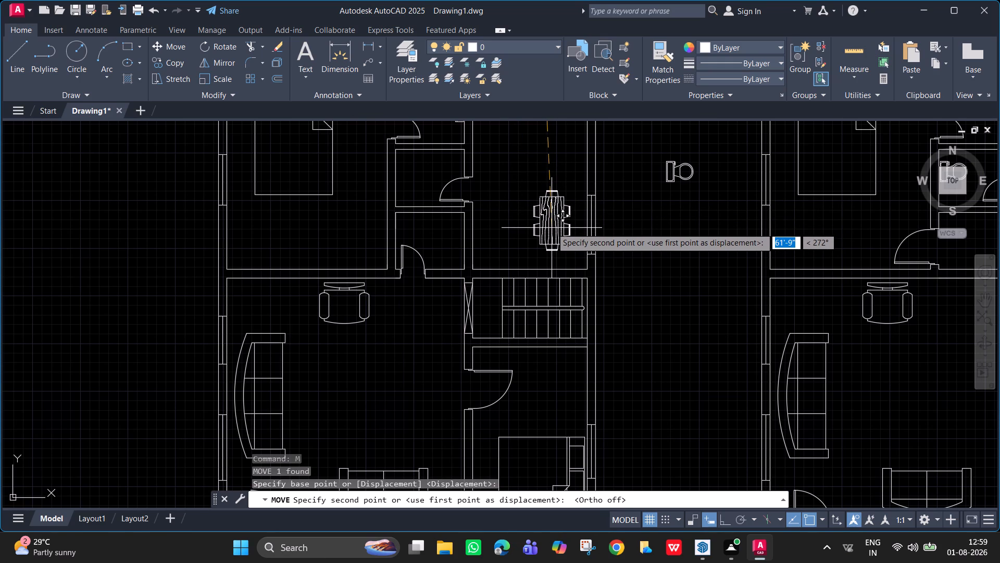
left_click(552, 228)
Move the kitchen sink from the upper labelled plan into the top corner of the lower-left plan's dining room, against the toilet wall.
middle_click_drag(570, 223, 576, 357)
scroll(563, 295, "down", 2)
middle_click_drag(567, 234, 567, 238)
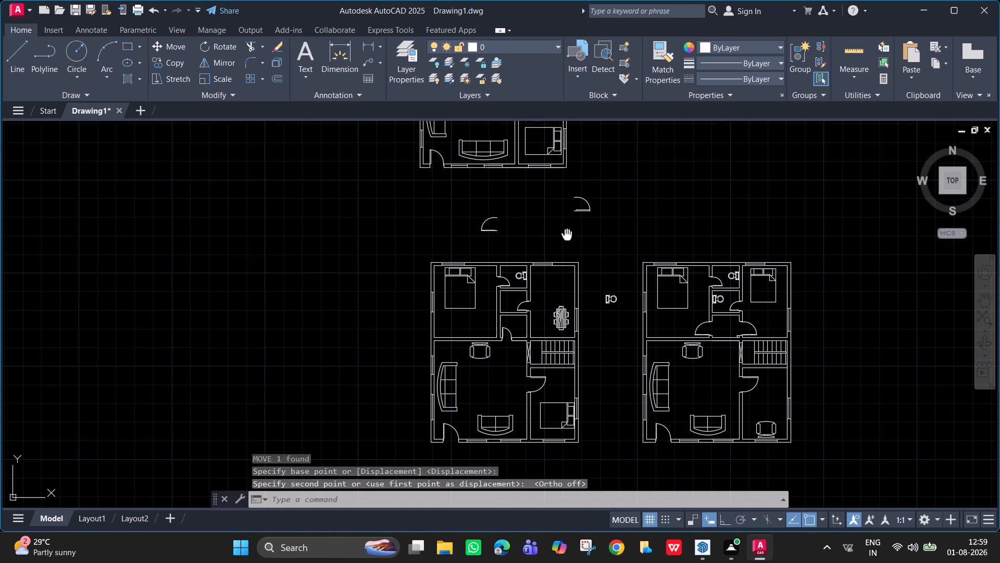
middle_click_drag(567, 238, 582, 423)
scroll(558, 218, "up", 4)
middle_click_drag(566, 249, 618, 442)
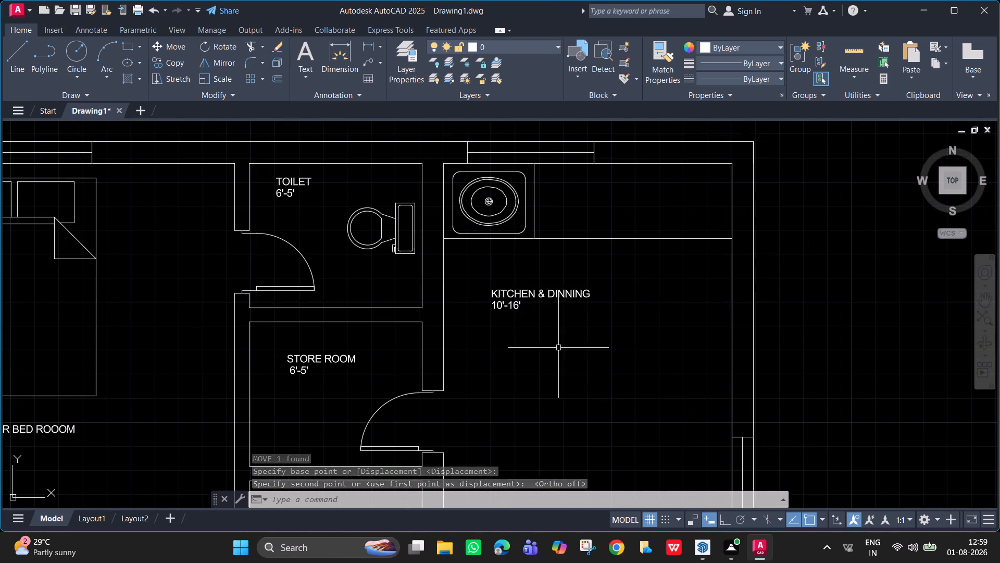
scroll(527, 261, "down", 4)
middle_click_drag(614, 432, 530, 236)
middle_click_drag(581, 351, 676, 528)
scroll(556, 276, "up", 4)
middle_click_drag(557, 274, 582, 385)
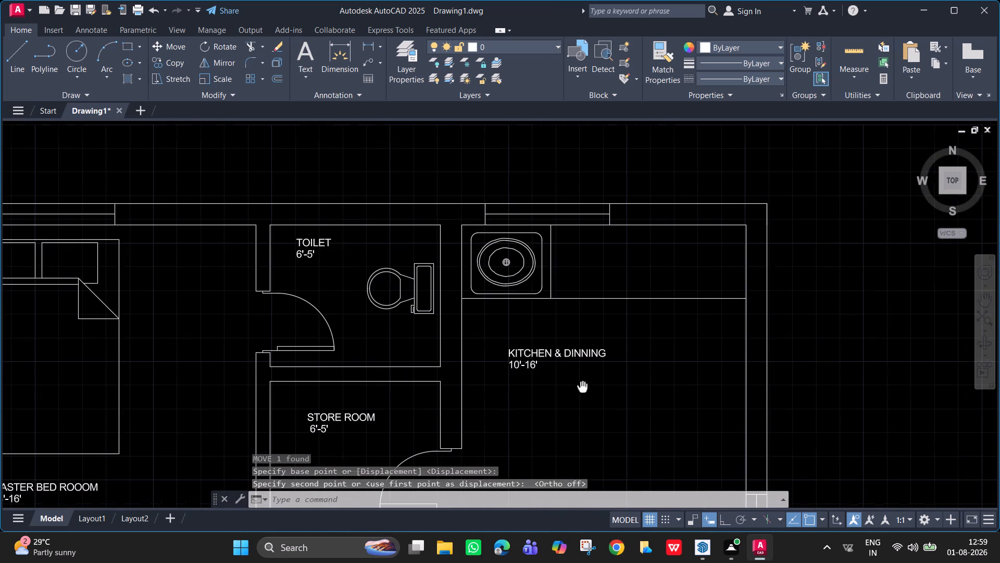
middle_click_drag(582, 385, 582, 387)
left_click(547, 295)
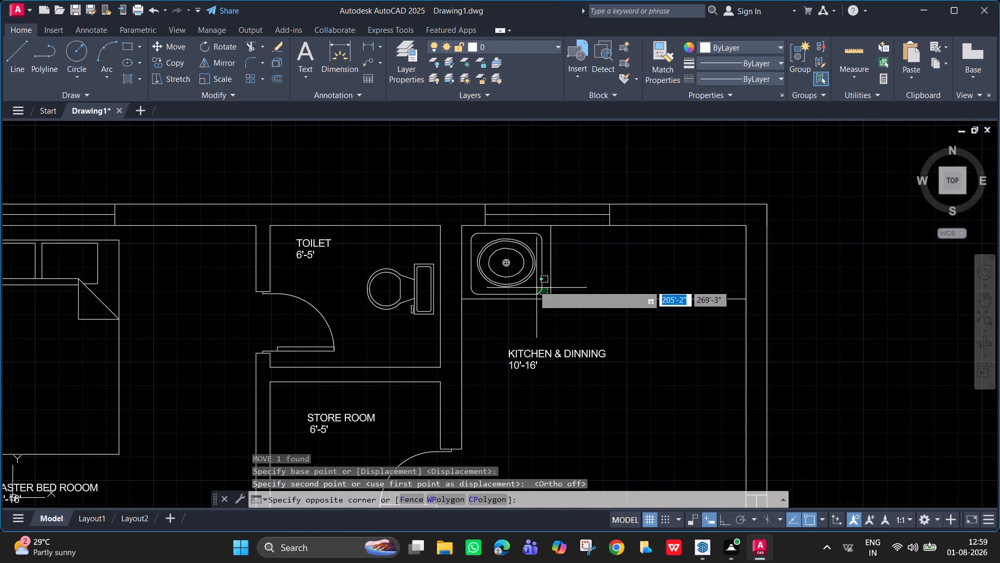
left_click(470, 231)
key("m")
key("Return")
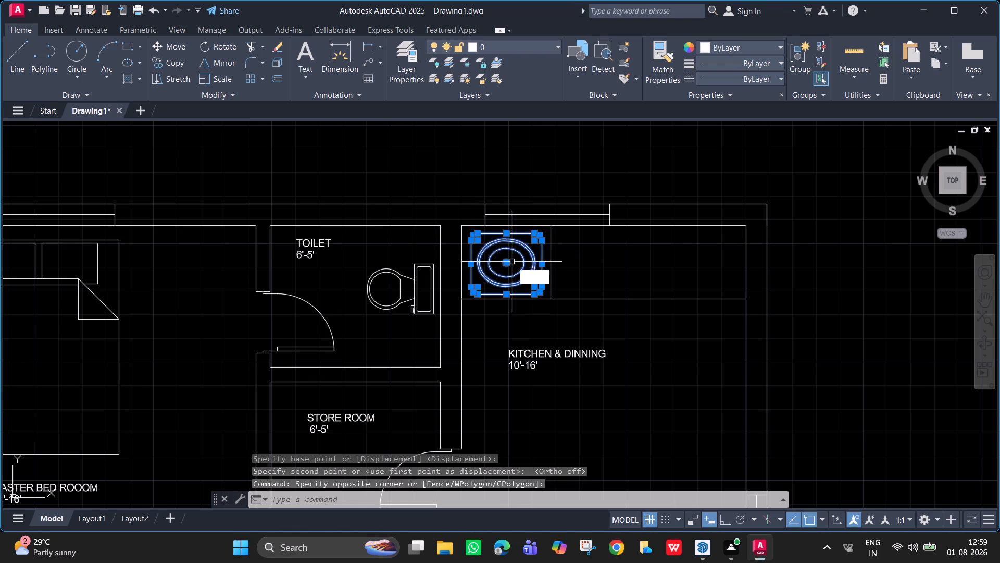
left_click(541, 288)
scroll(541, 368, "down", 4)
middle_click_drag(544, 384, 502, 150)
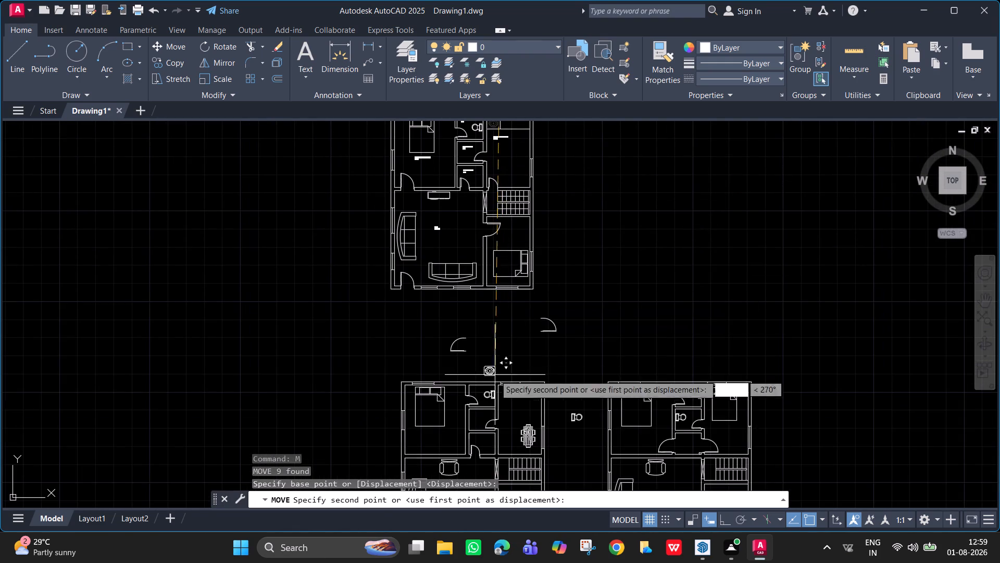
middle_click_drag(497, 419, 484, 341)
scroll(496, 319, "up", 4)
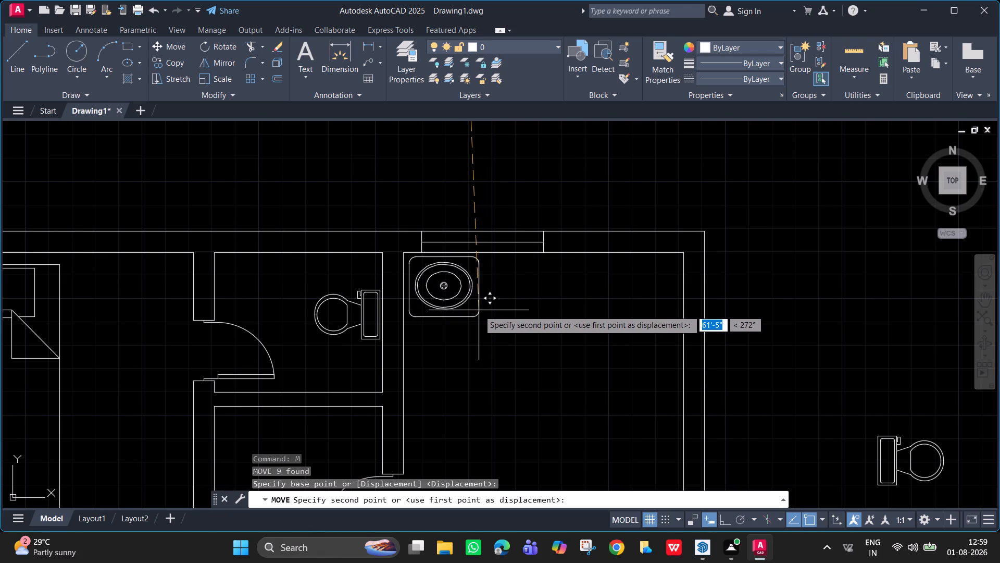
left_click(479, 310)
Draw the counter's horizontal front edge just below the sink, from the toilet-side wall across to the outer wall.
scroll(499, 260, "down", 1)
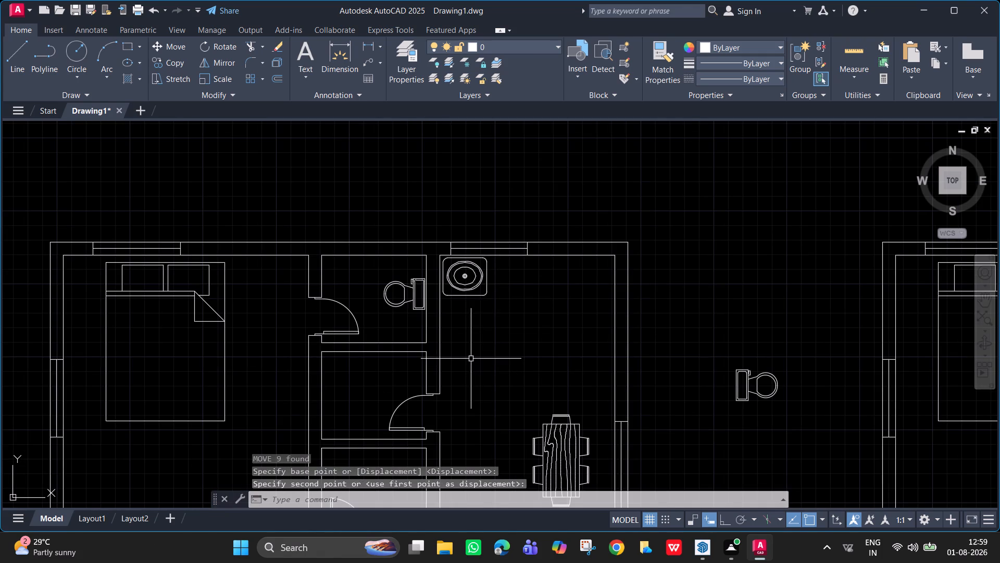
key("l")
key("Return")
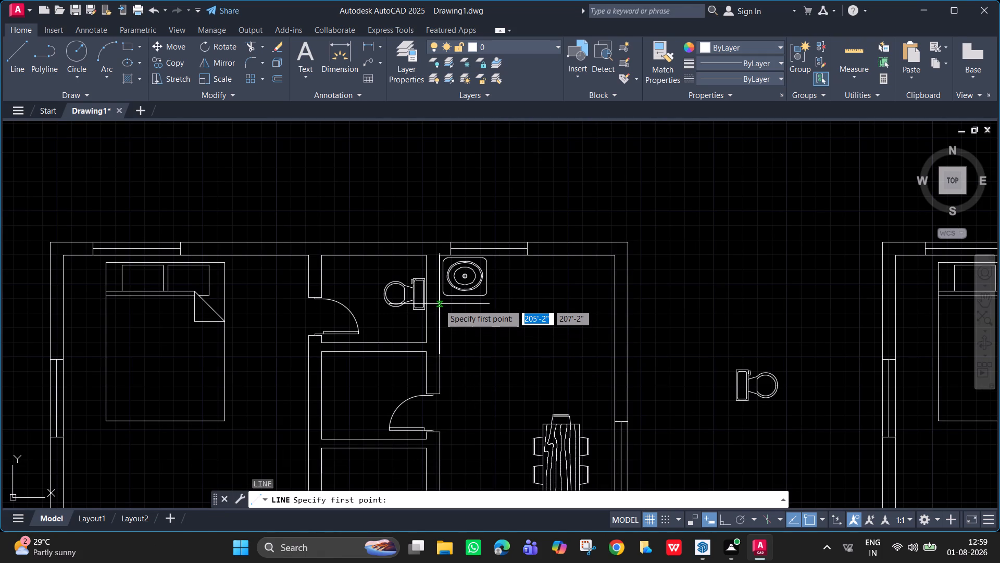
left_click(439, 300)
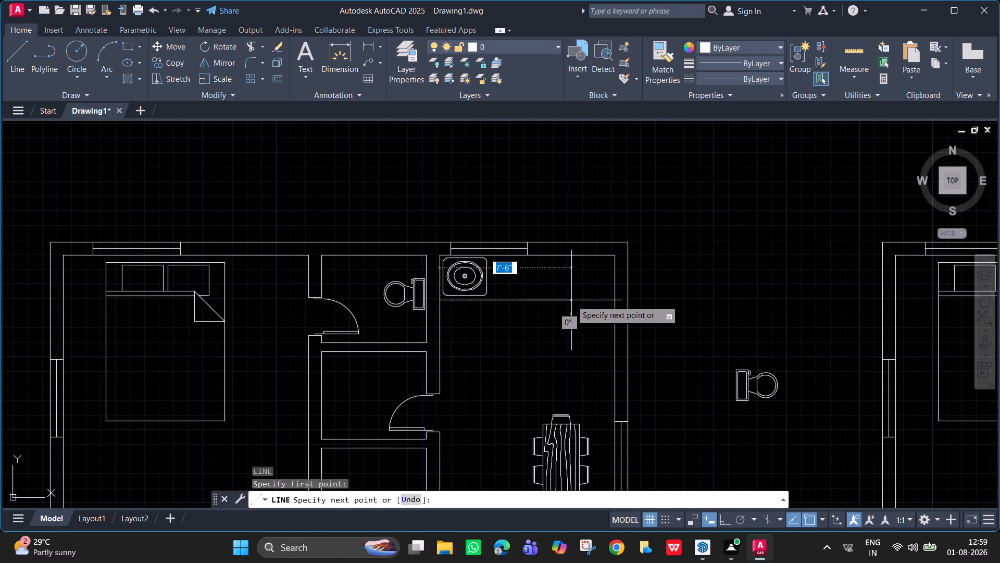
left_click(616, 300)
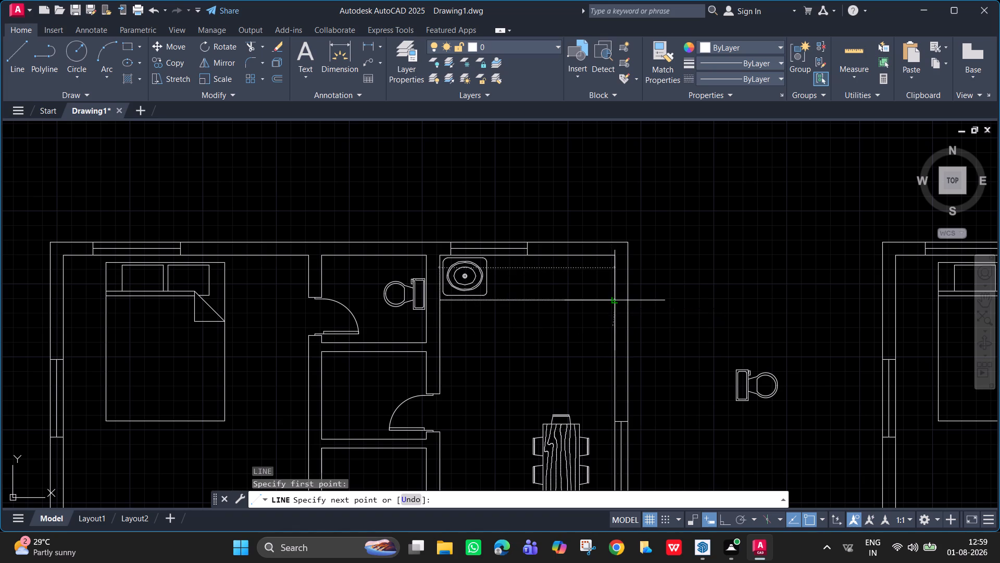
key("Escape")
Draw a rectangle about 3'-5" by 1'-7" on the counter between the sink and the outer wall.
scroll(534, 290, "down", 1)
middle_click_drag(526, 288, 501, 281)
scroll(505, 282, "up", 2)
middle_click_drag(507, 284, 480, 290)
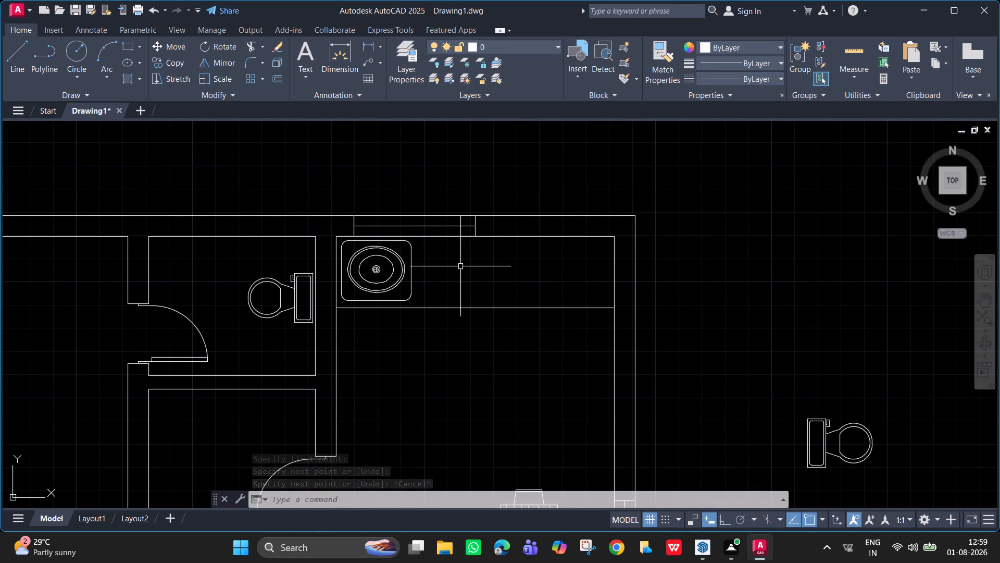
key("r")
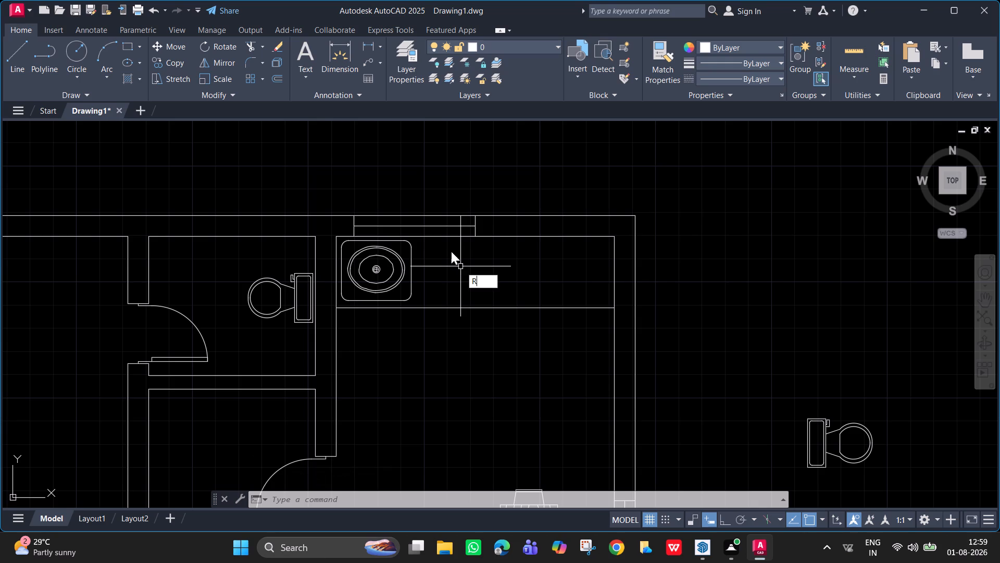
type("EC")
key("Return")
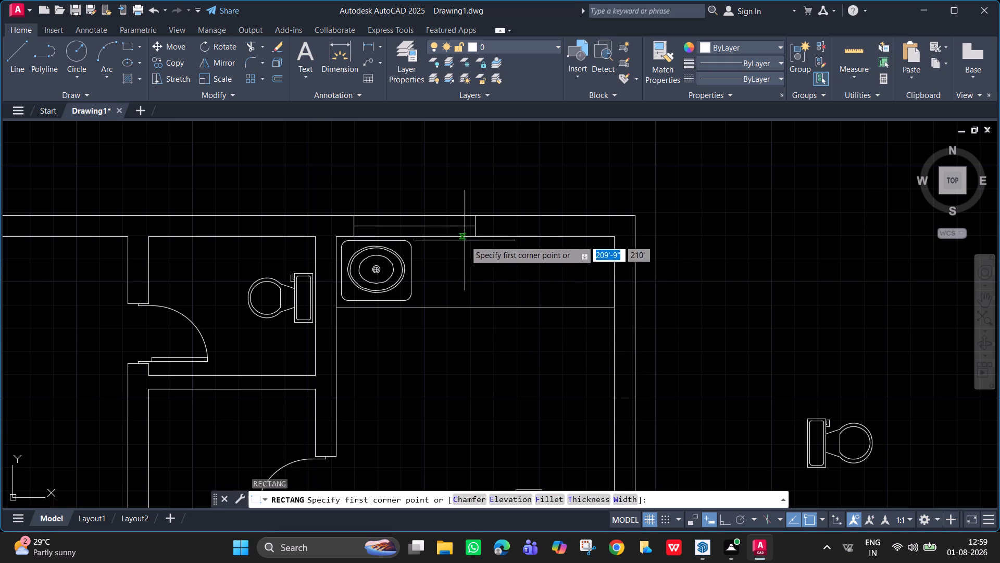
left_click(459, 245)
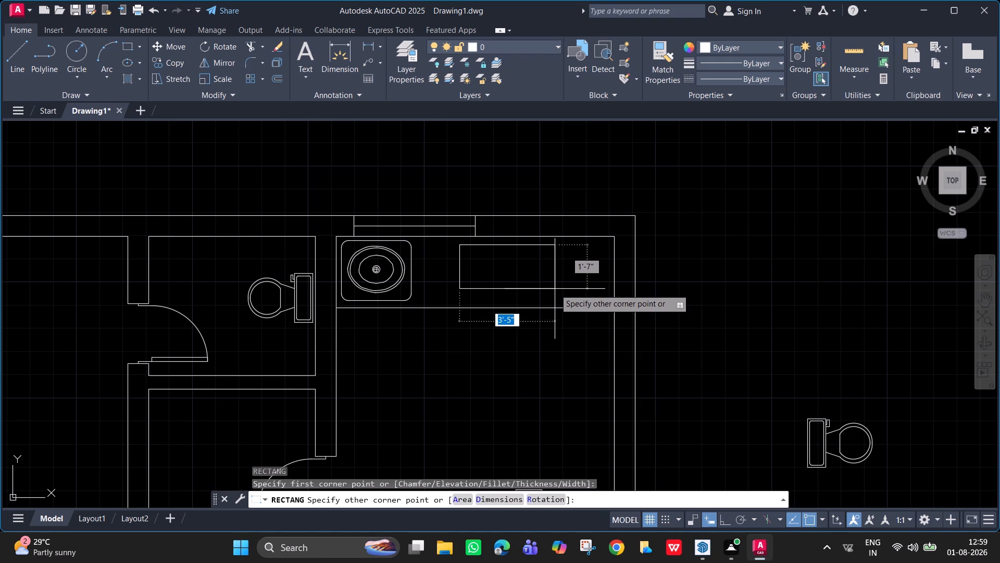
left_click(551, 291)
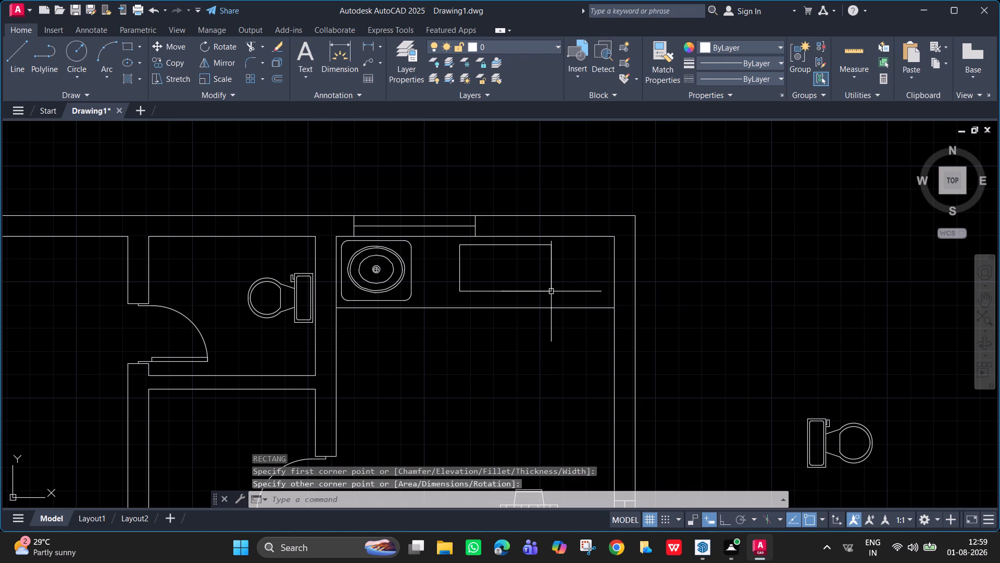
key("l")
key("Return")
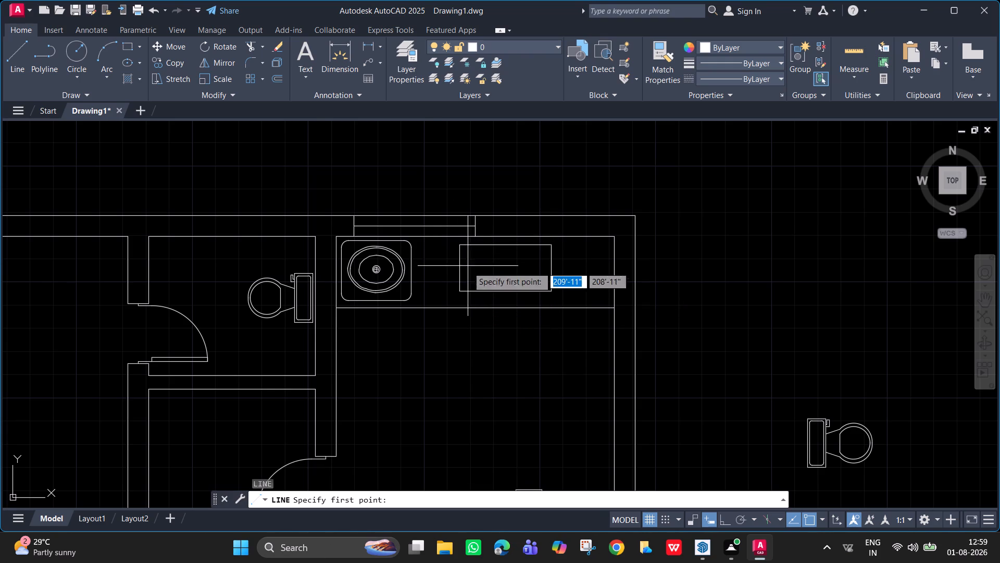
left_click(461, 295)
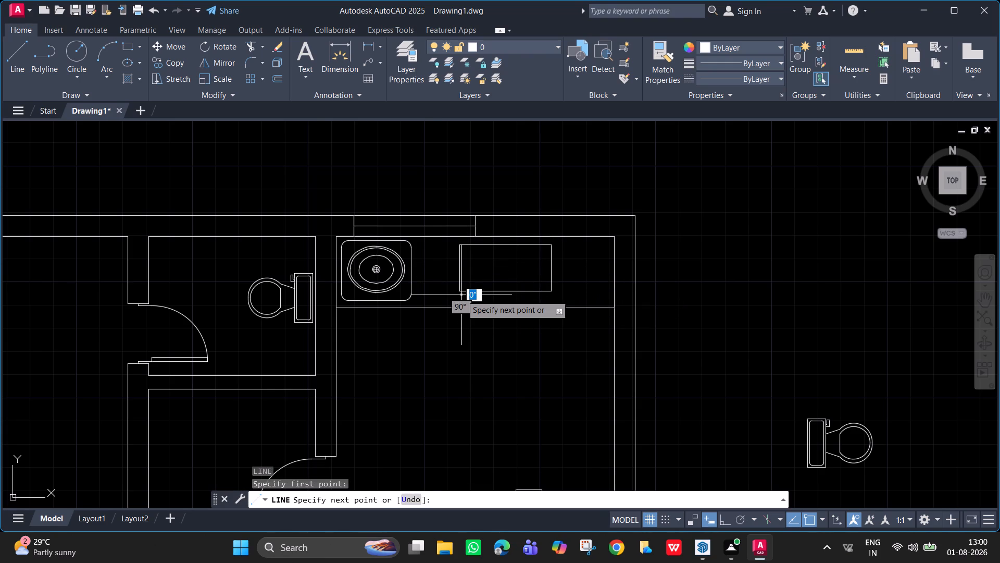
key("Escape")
Draw a slanted front face below the rectangle: a 3" diagonal from its sink-side corner, a 3'-3" horizontal, and a diagonal back to the opposite corner.
scroll(461, 295, "up", 3)
key("l")
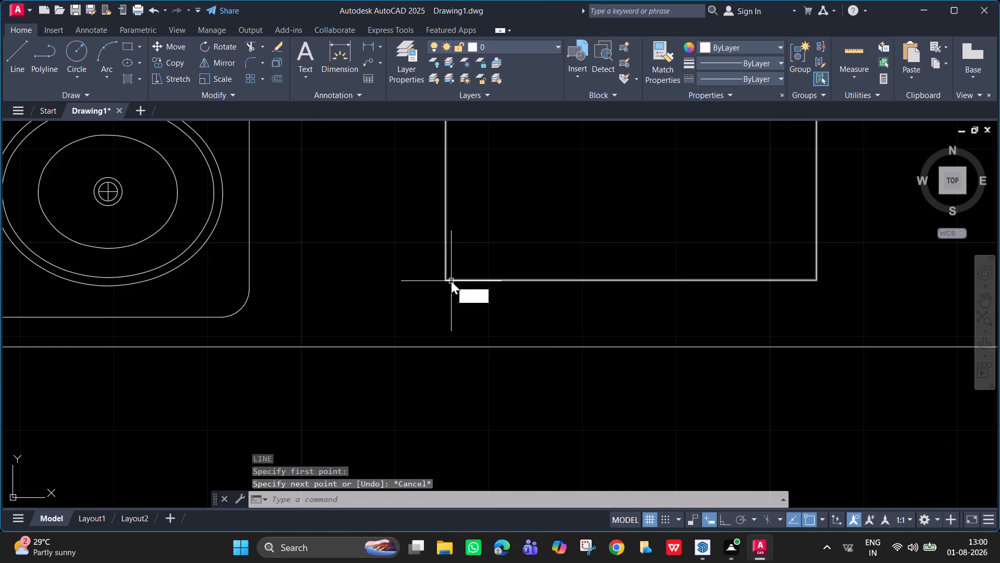
key("Return")
left_click(447, 280)
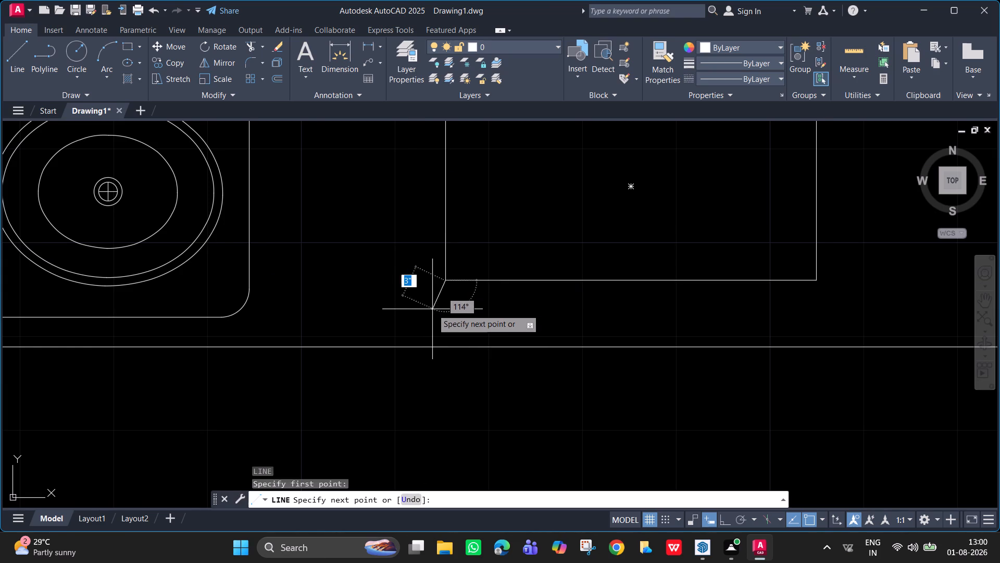
left_click(432, 308)
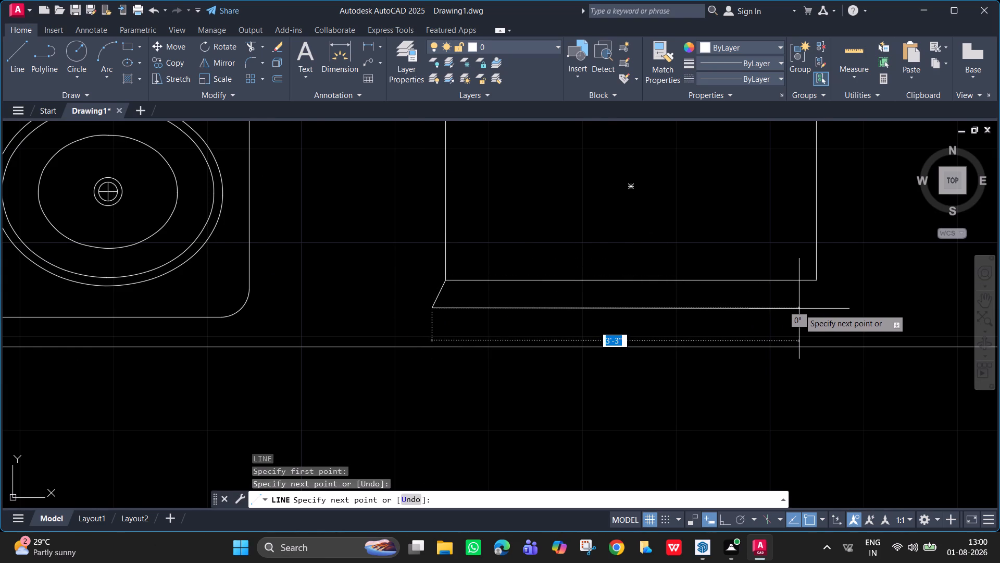
left_click(799, 309)
left_click(818, 279)
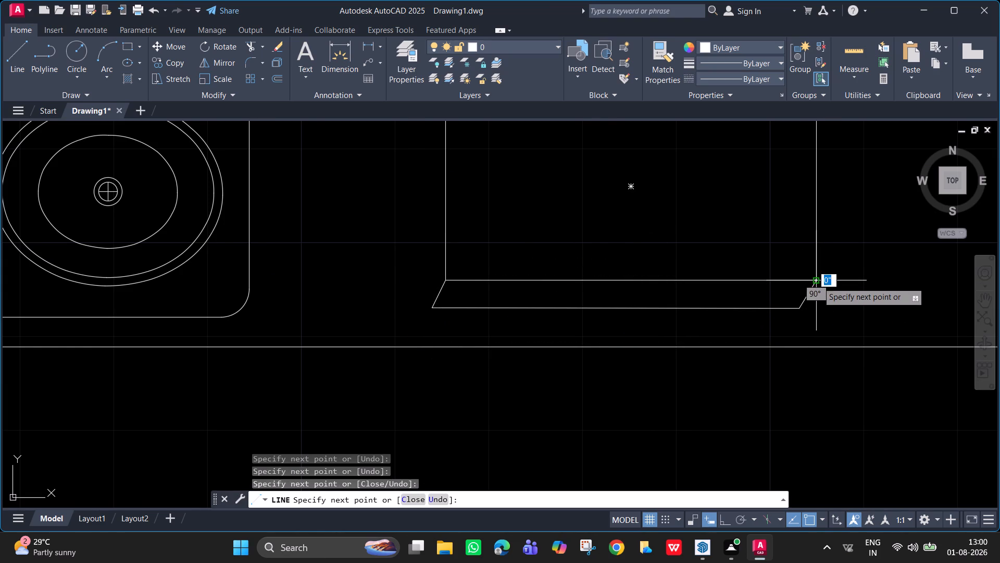
key("space")
With Ortho on, draw a vertical line about 1'-11" from the front face's sink-side corner, and join it to the rectangle's top corner.
middle_click_drag(572, 297, 608, 400)
scroll(572, 297, "down", 1)
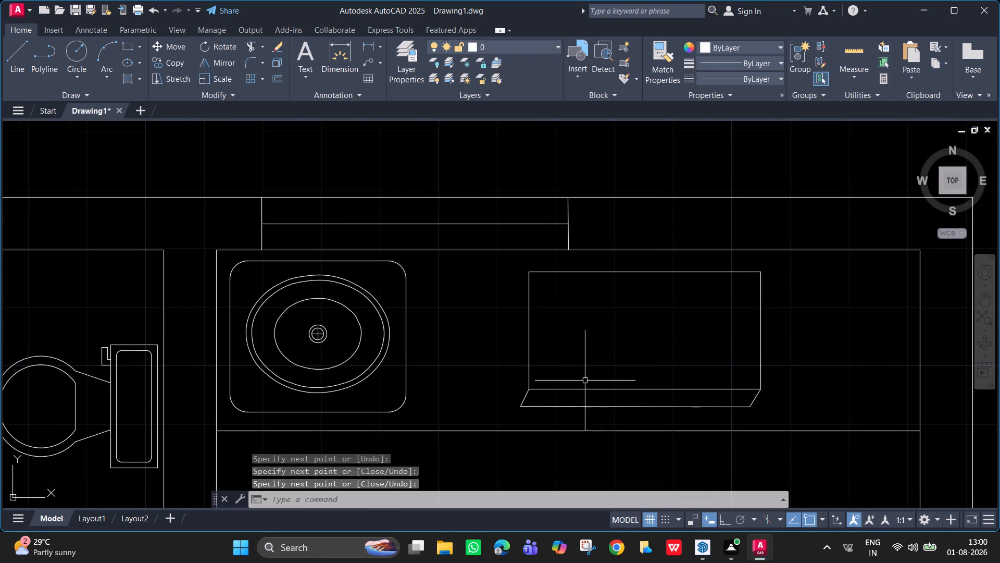
key("space")
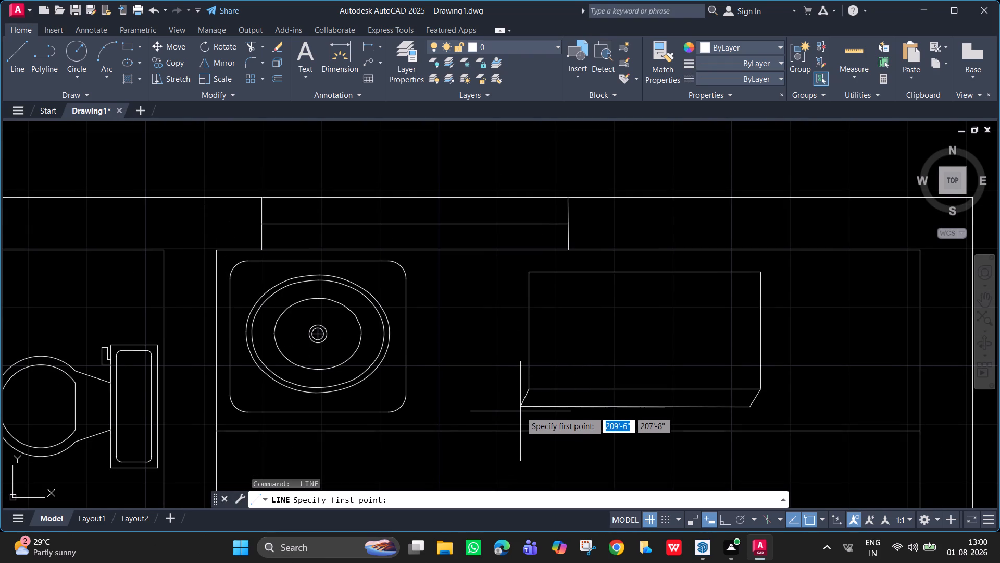
left_click(520, 406)
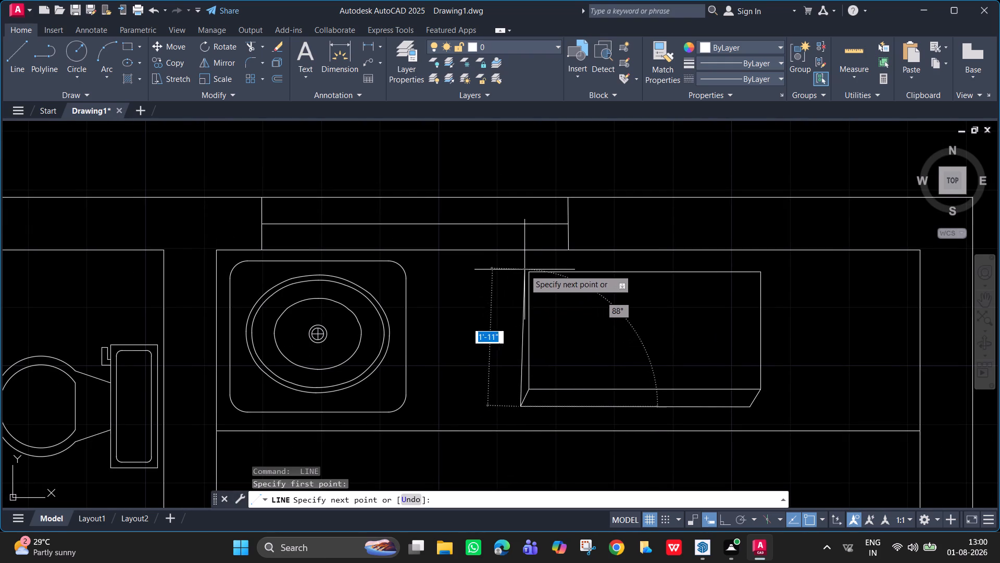
key("F8")
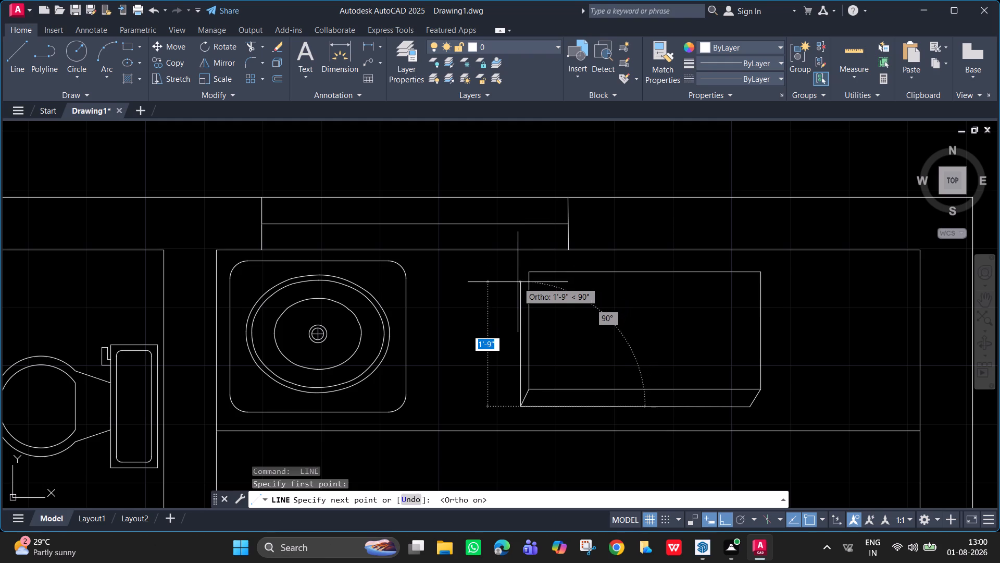
left_click(521, 273)
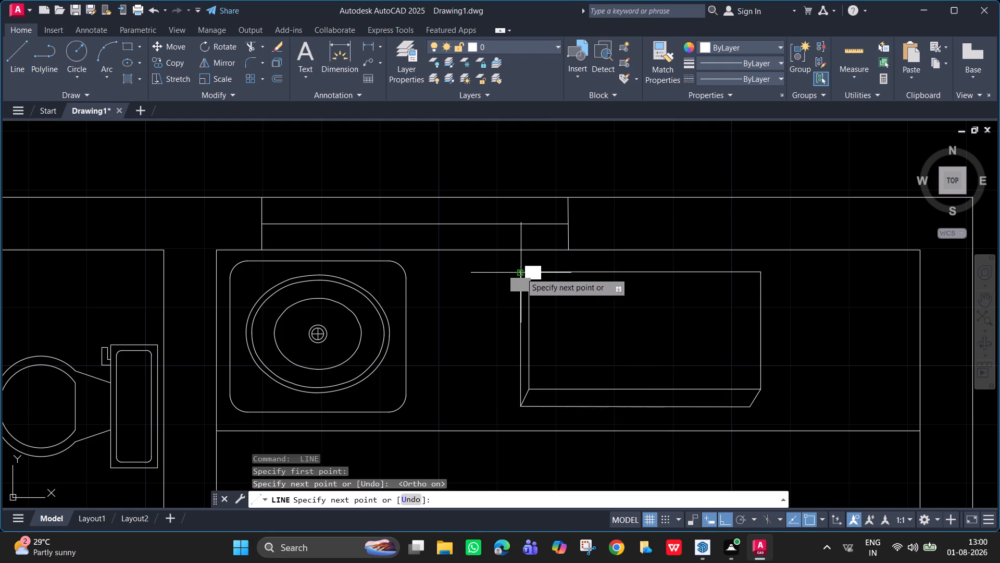
left_click(530, 273)
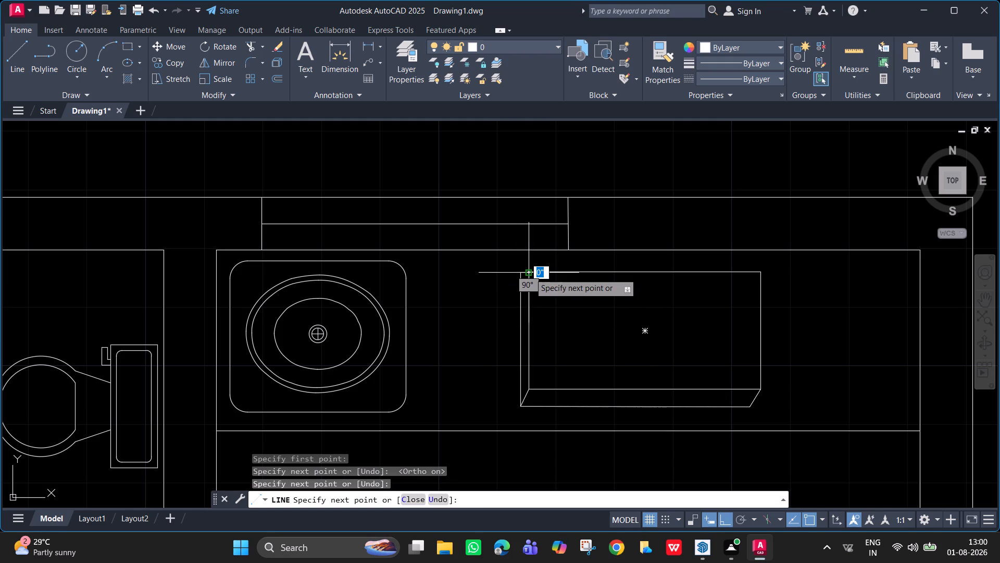
key("Escape")
Draw a horizontal line of about 1" from the rectangle's sink-side top corner, reaching past the new vertical side line.
scroll(569, 307, "down", 1)
middle_click_drag(555, 302, 537, 292)
scroll(548, 300, "up", 4)
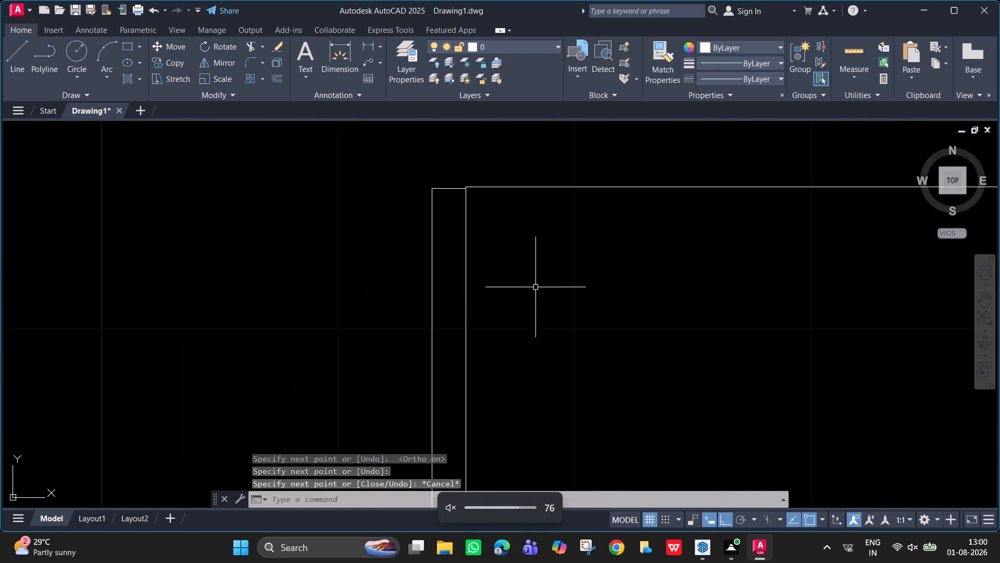
scroll(399, 173, "up", 1)
middle_click_drag(402, 191, 379, 272)
key("l")
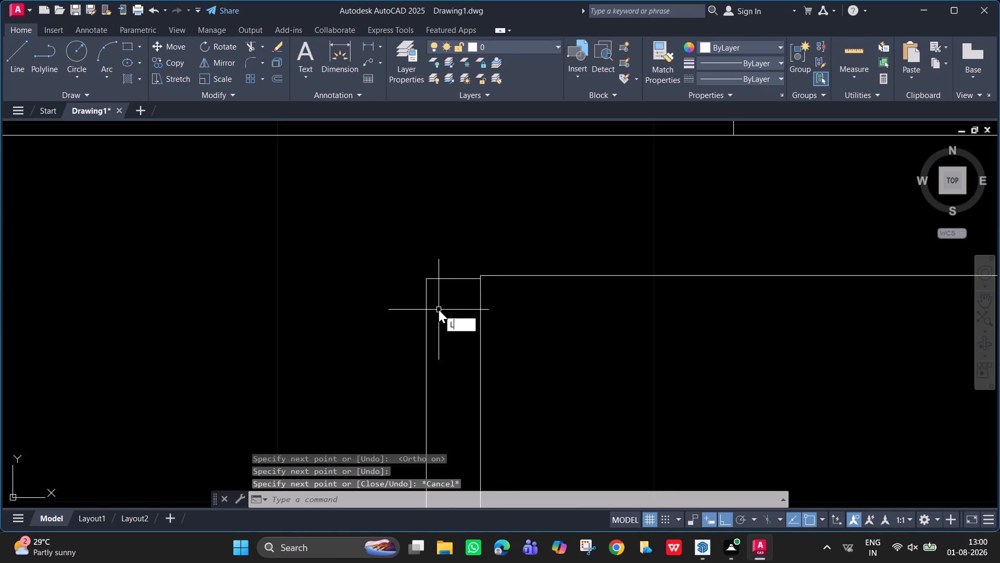
key("Return")
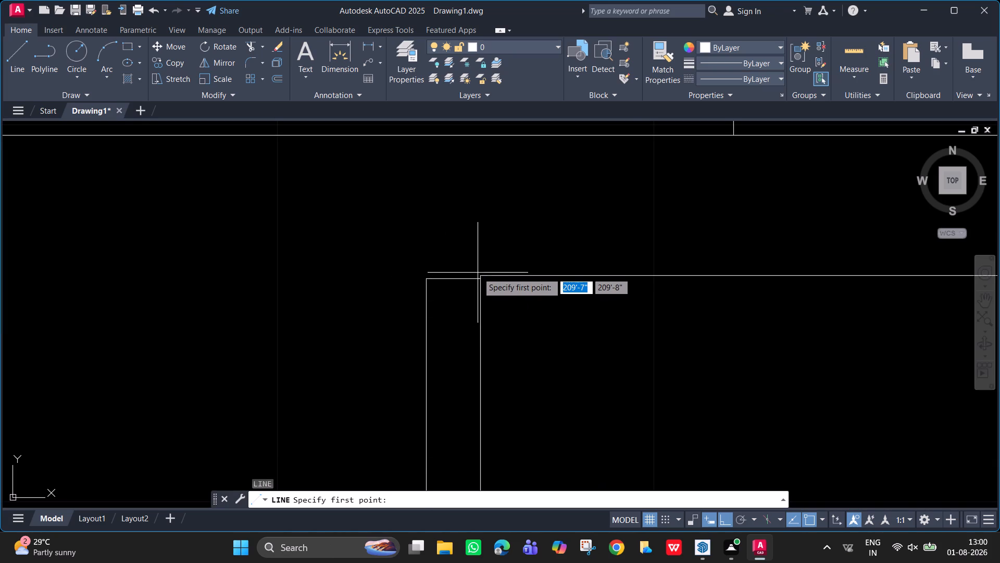
left_click(480, 275)
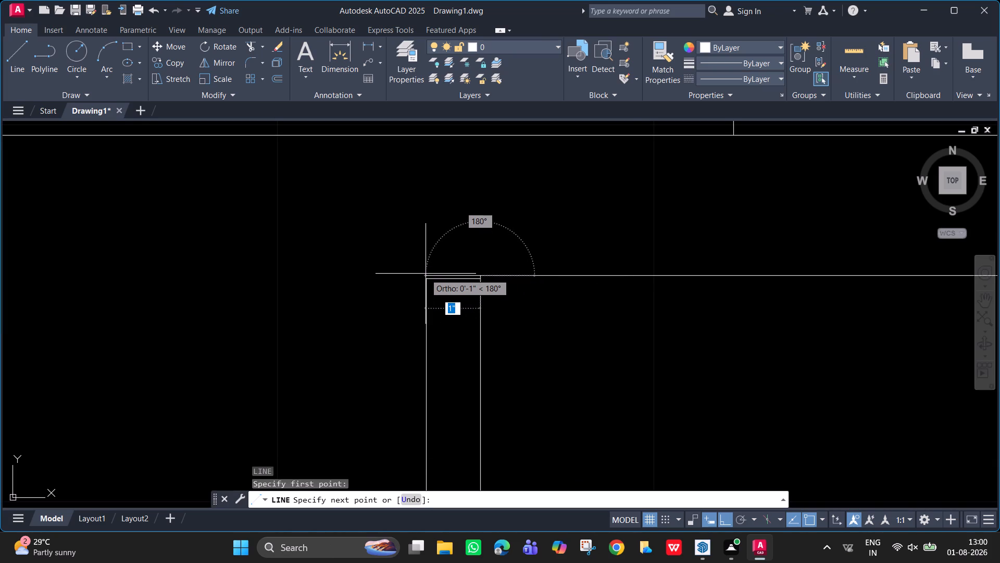
left_click(421, 272)
key("Escape")
Delete the misaligned short line below the new top edge and extend the vertical side line up to that edge.
scroll(443, 297, "up", 3)
middle_click_drag(444, 296, 448, 310)
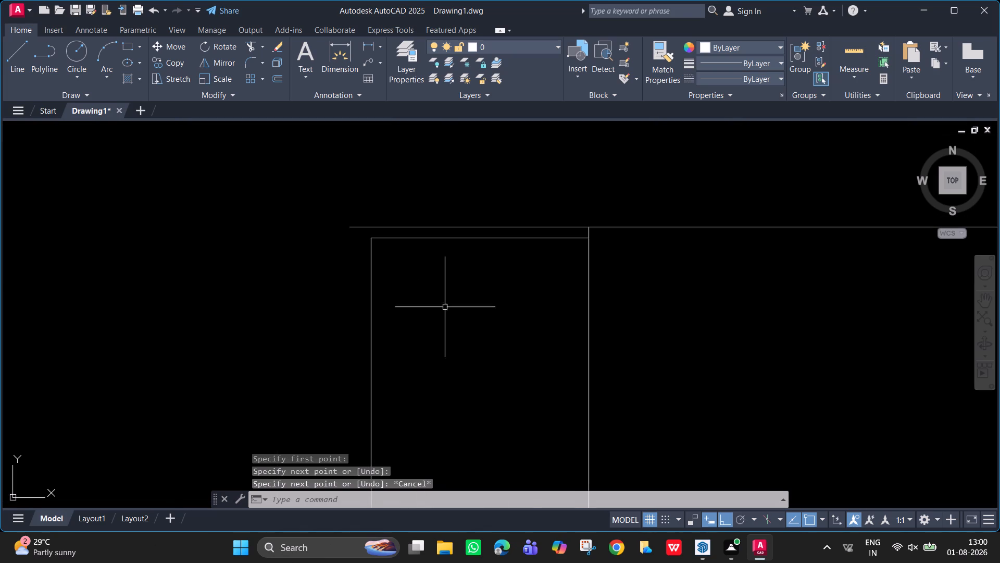
left_click(409, 239)
key("Delete")
type("EX")
key("Return")
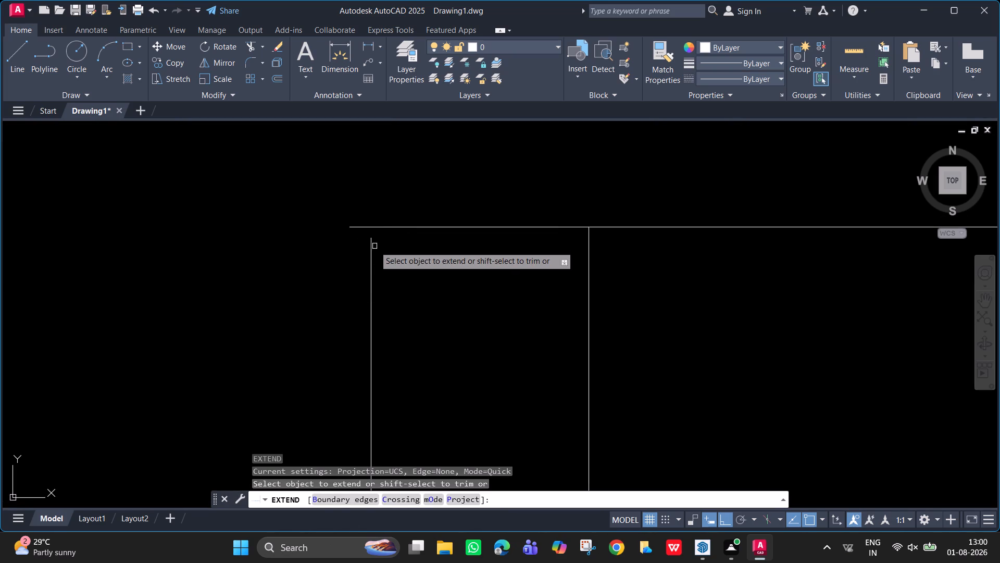
left_click(372, 246)
Trim the overhang of the appliance's top edge beyond the sink-side vertical line.
type("TR")
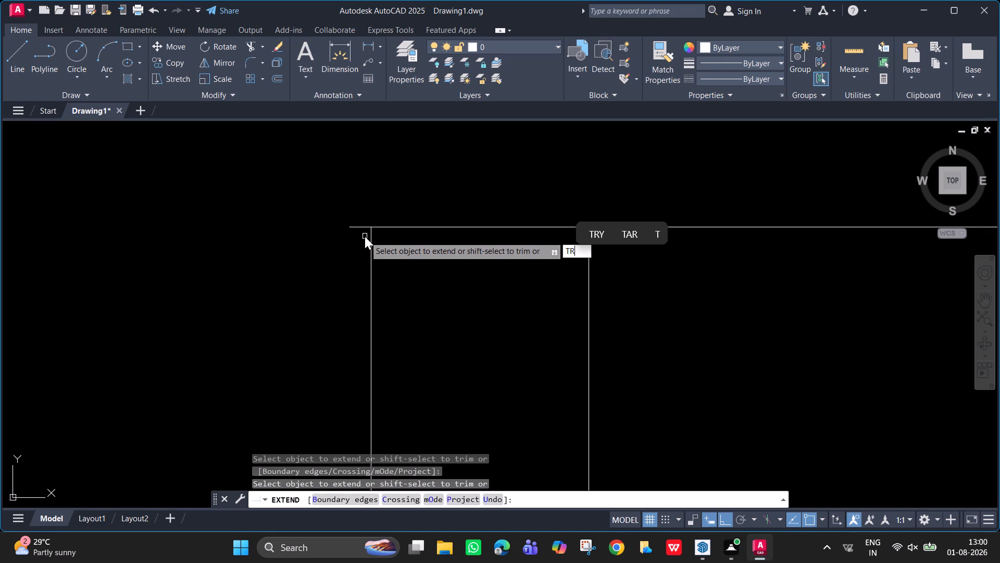
key("Escape")
key("Escape")
type("`TR")
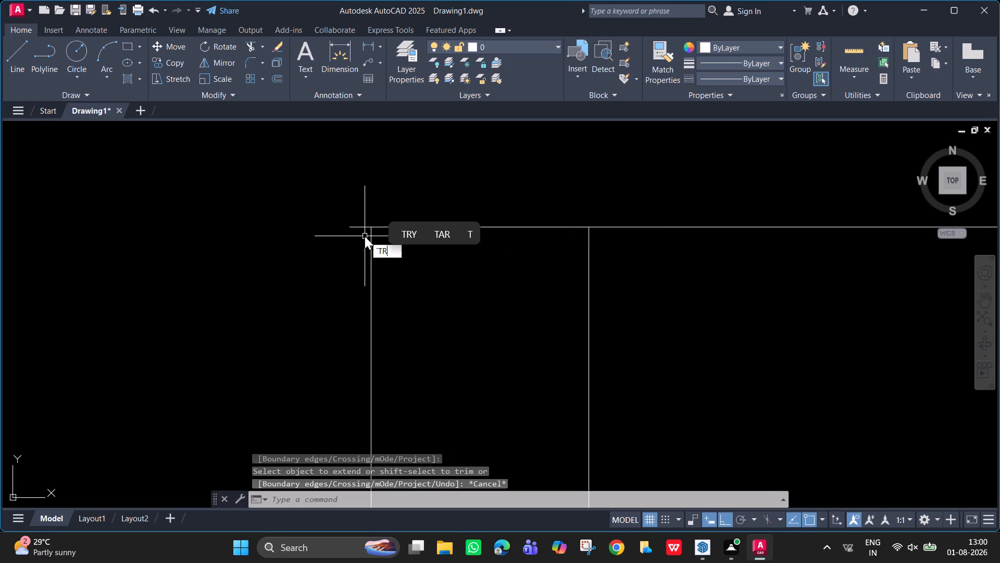
key("Return")
left_click(358, 224)
left_click(361, 237)
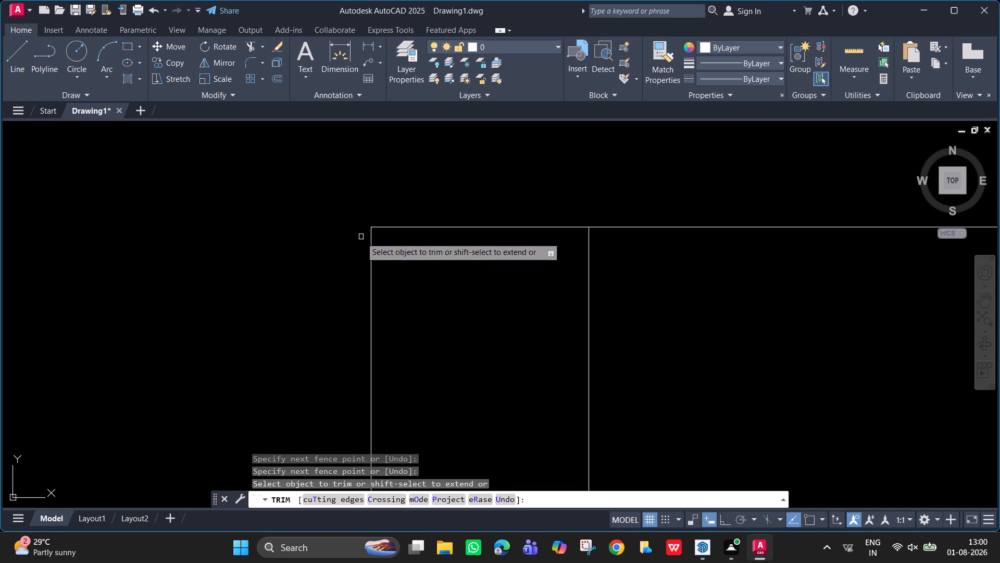
scroll(438, 180, "down", 3)
middle_click_drag(612, 288, 514, 191)
scroll(514, 191, "down", 5)
middle_click_drag(579, 303, 535, 283)
scroll(541, 289, "up", 1)
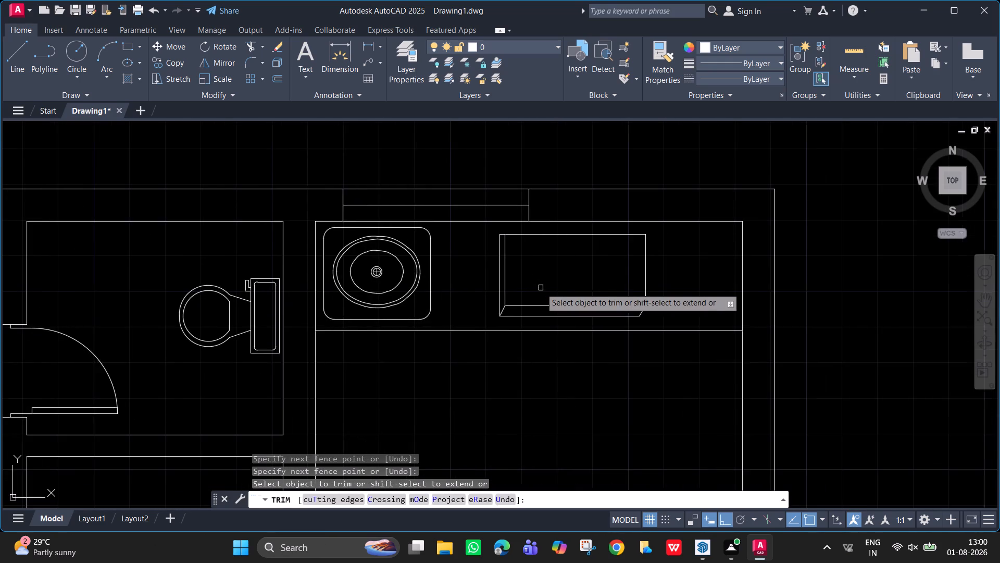
key("Escape")
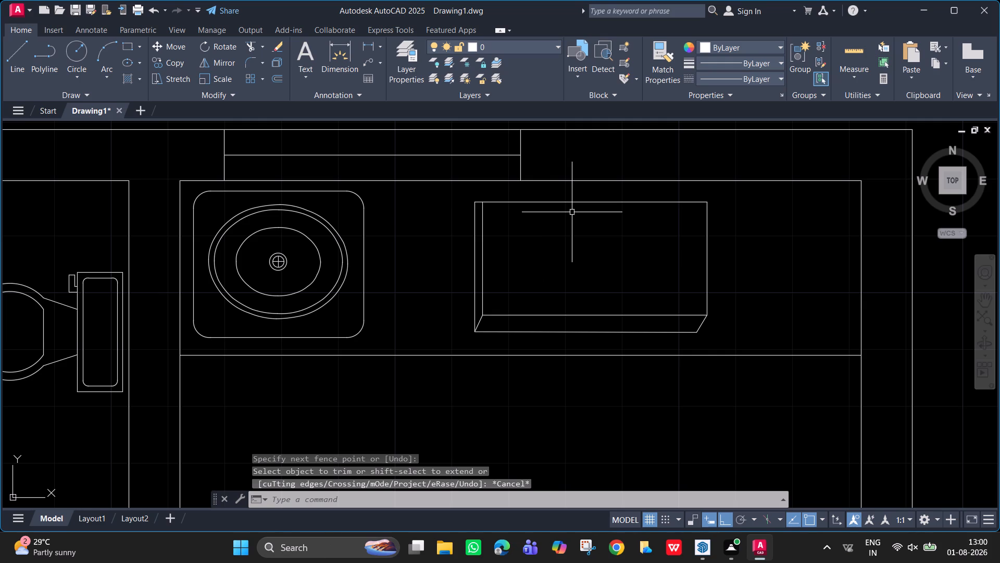
Draw a narrow upright rectangle about 1'-6" tall with lines in the middle of the appliance's top surface.
key("l")
key("Return")
left_click(575, 206)
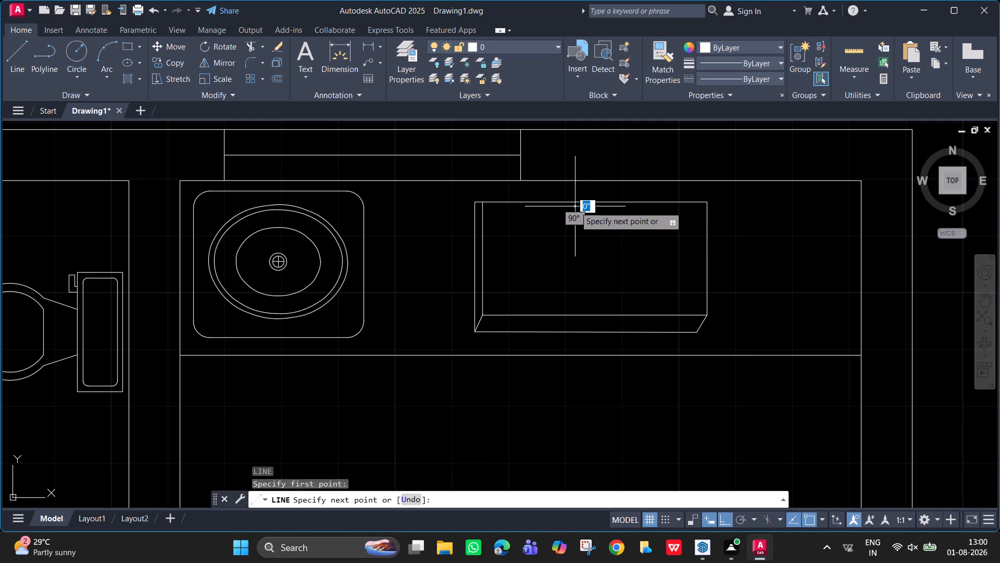
left_click(577, 307)
left_click(607, 307)
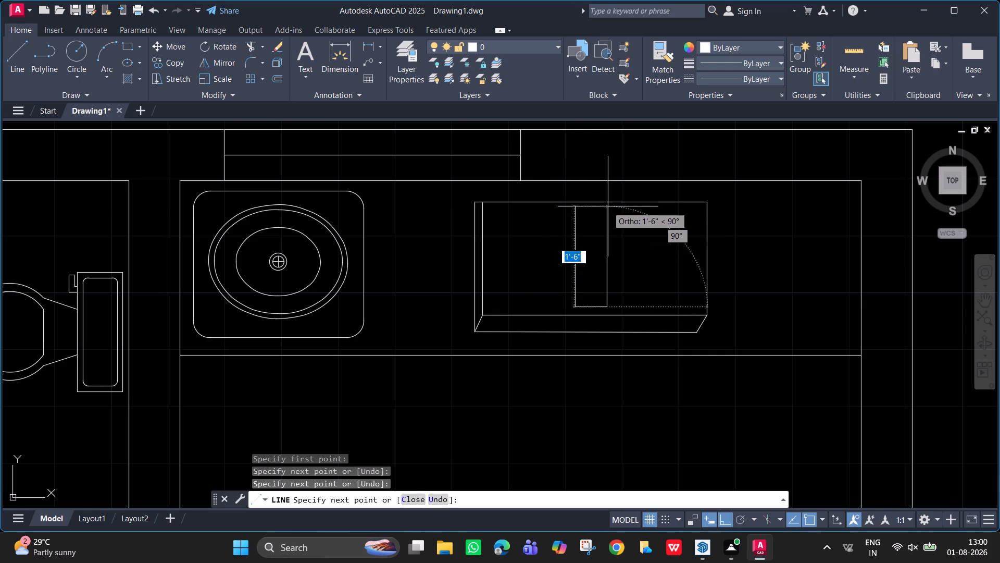
left_click(607, 206)
left_click(573, 208)
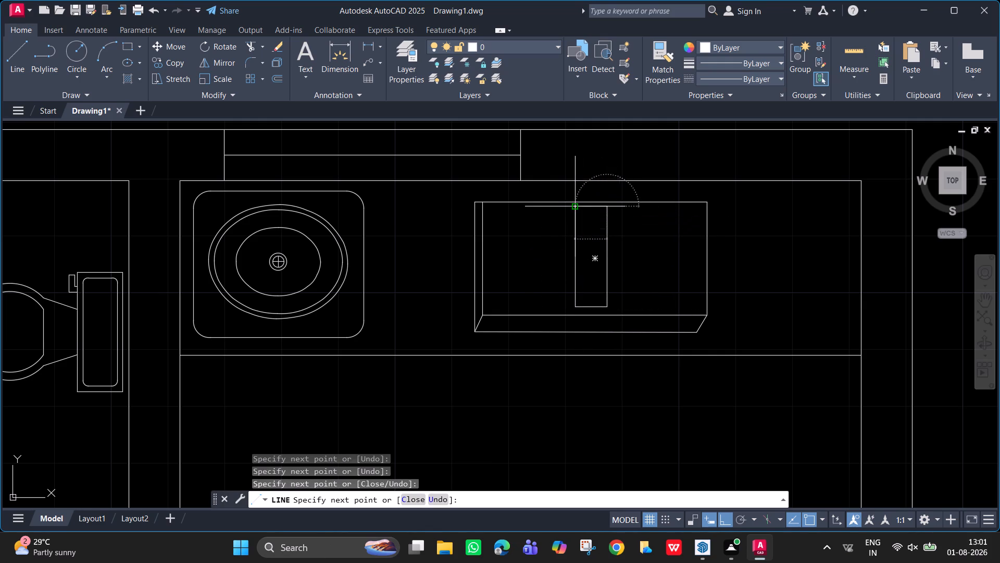
key("Escape")
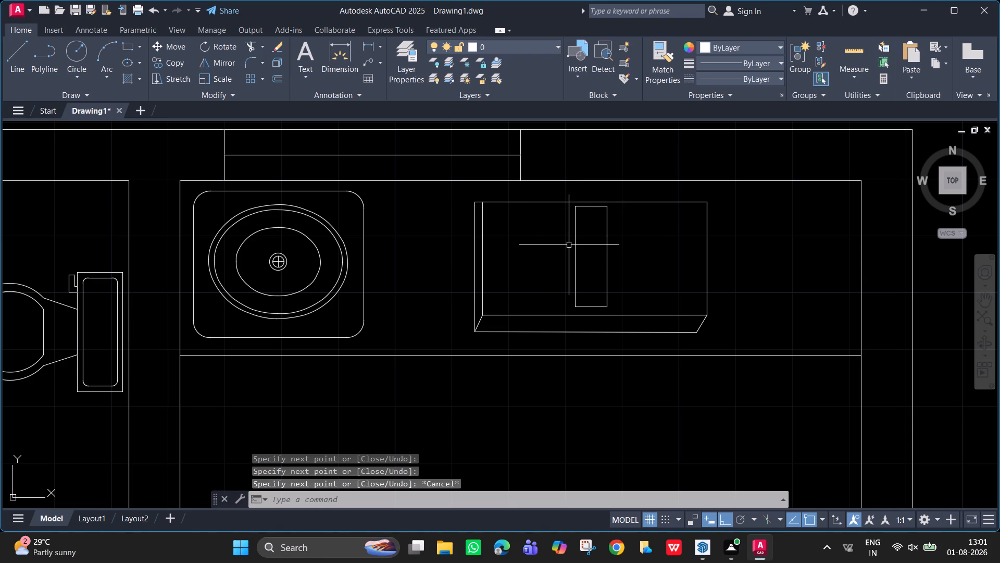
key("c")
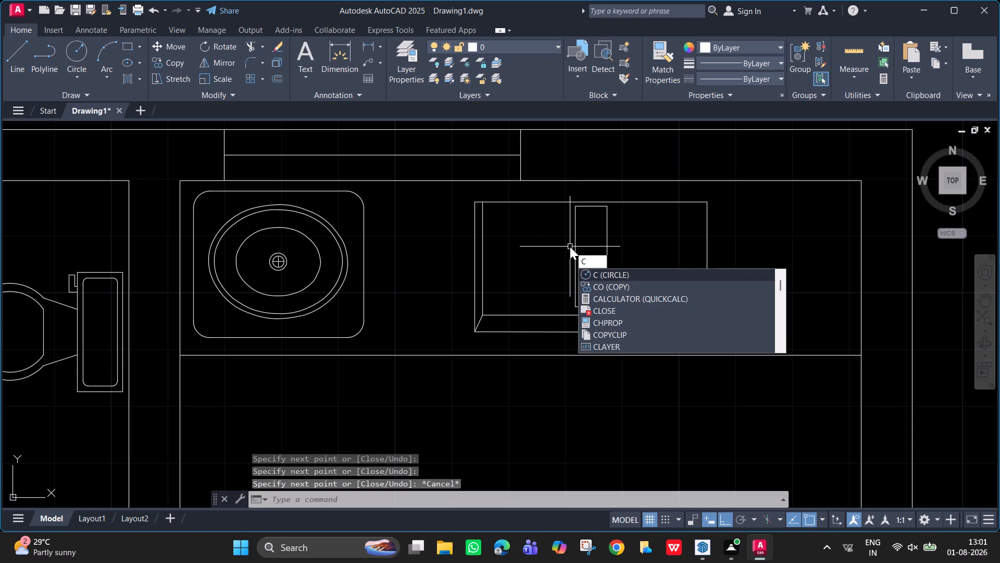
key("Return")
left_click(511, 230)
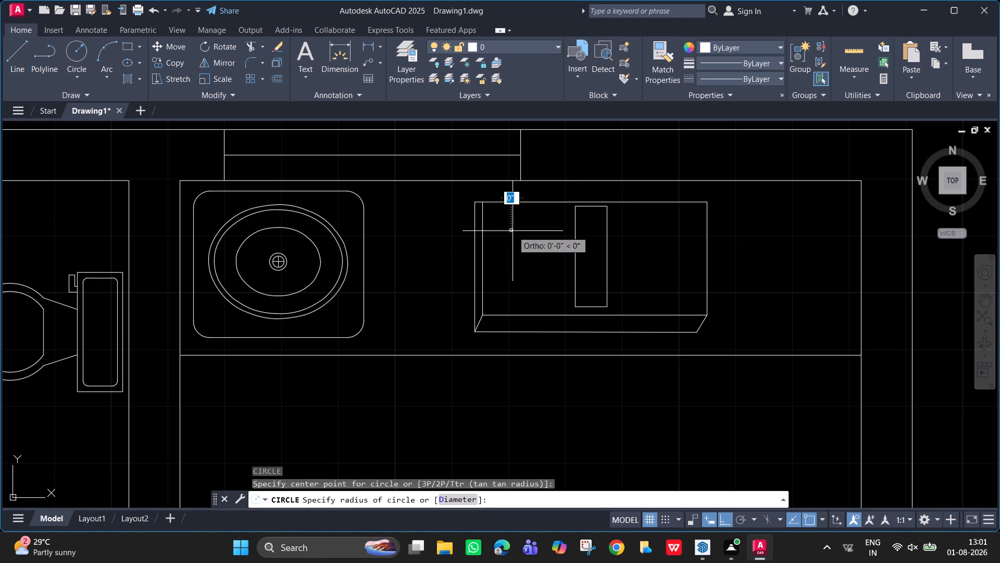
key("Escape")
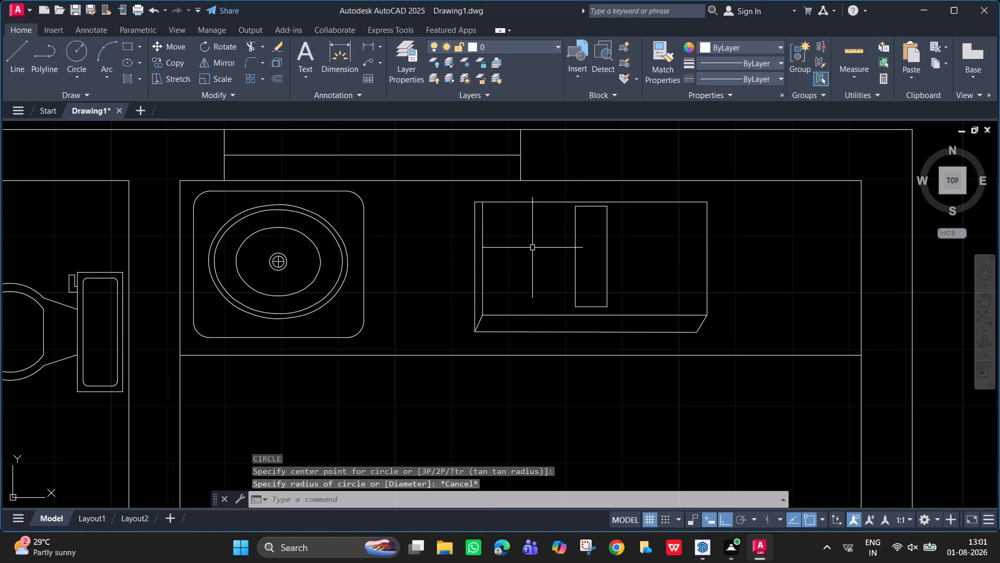
Draw two concentric burner circles of about 5" and 2" radius between the narrow rectangle and the appliance's sink side.
key("space")
left_click(532, 248)
left_click(560, 276)
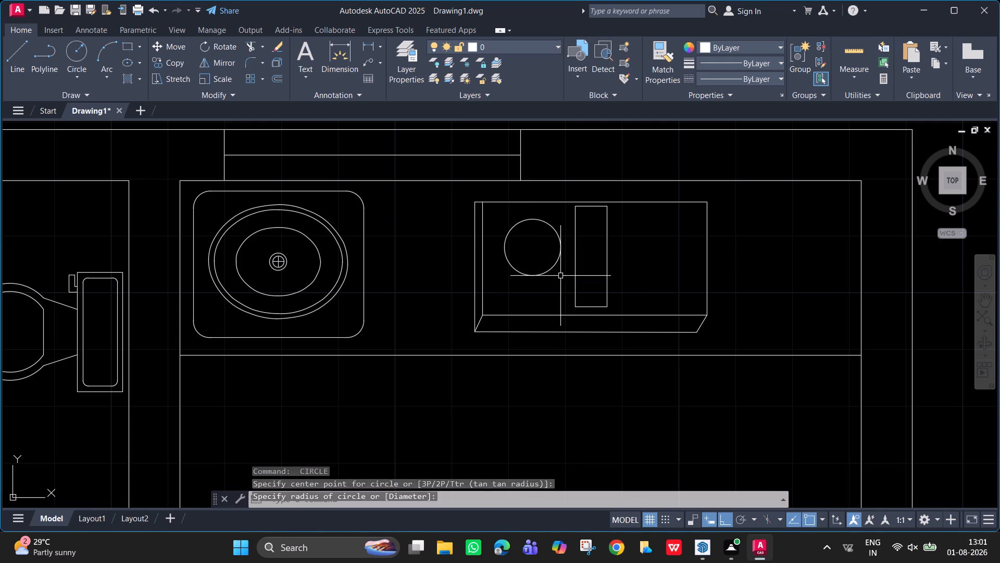
key("space")
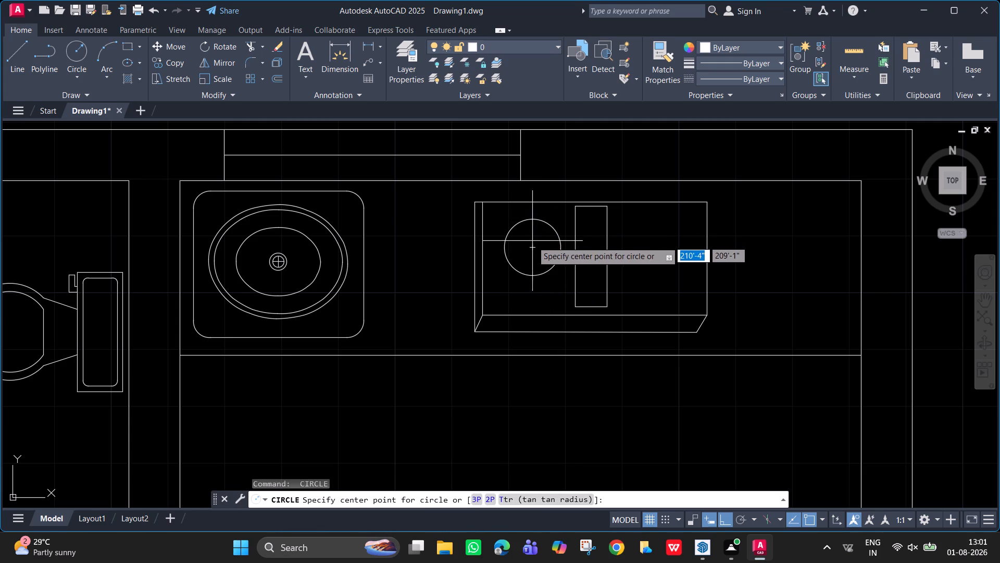
right_click(531, 246)
right_click(532, 247)
left_click(532, 246)
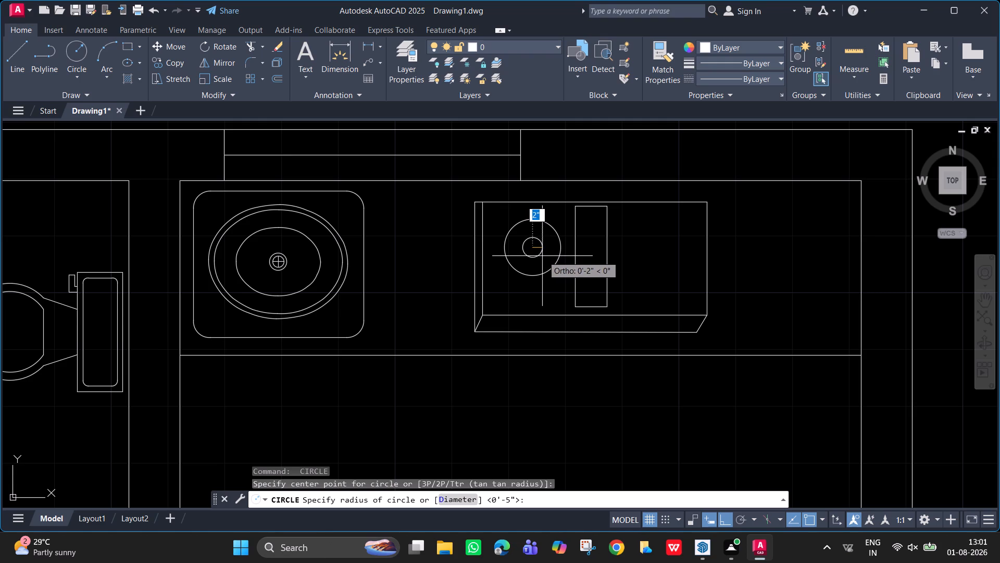
left_click(541, 255)
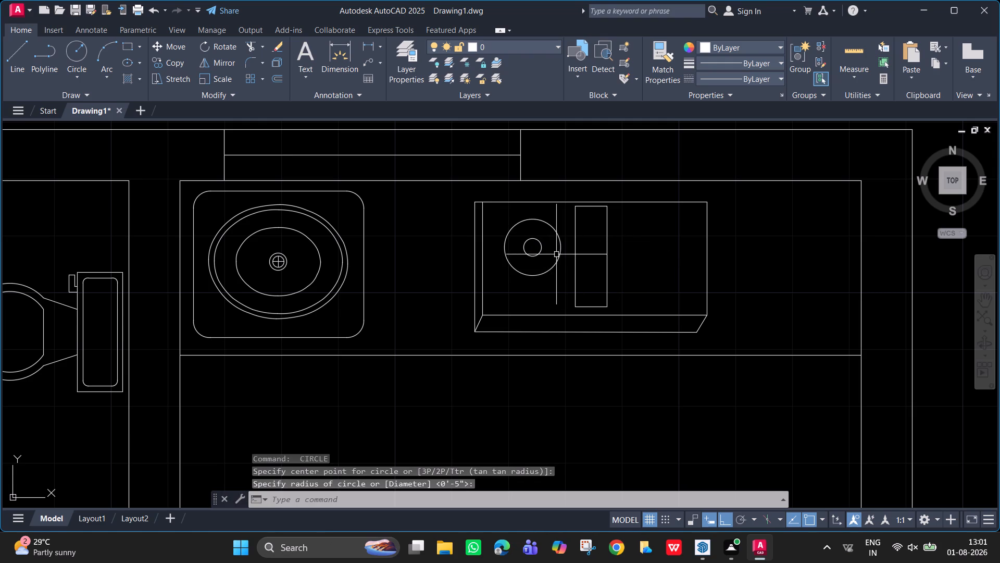
Draw a horizontal guide line about 1'-10" long from the burner's centre across the narrow rectangle into the other half.
key("l")
key("Return")
left_click(532, 247)
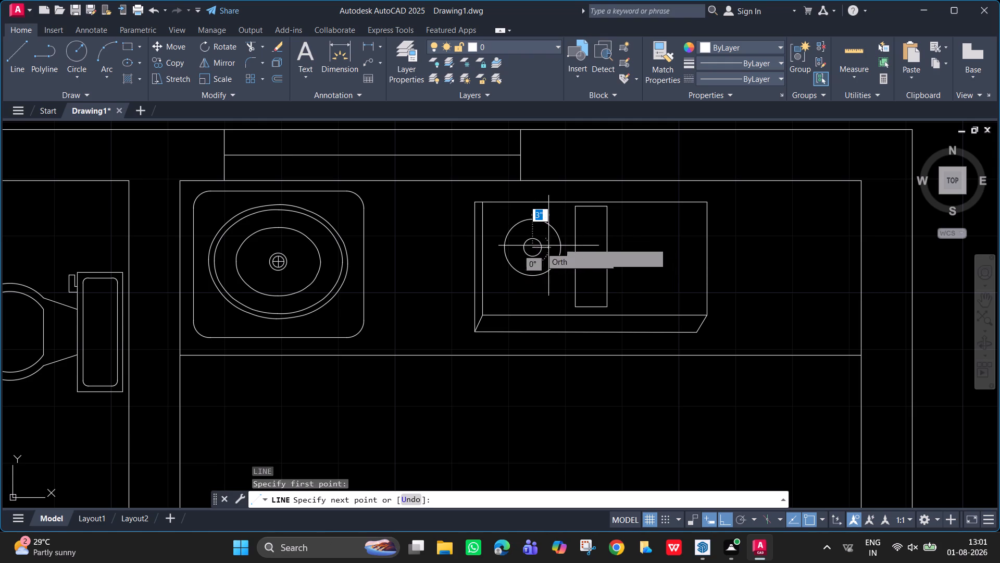
left_click(652, 248)
key("Return")
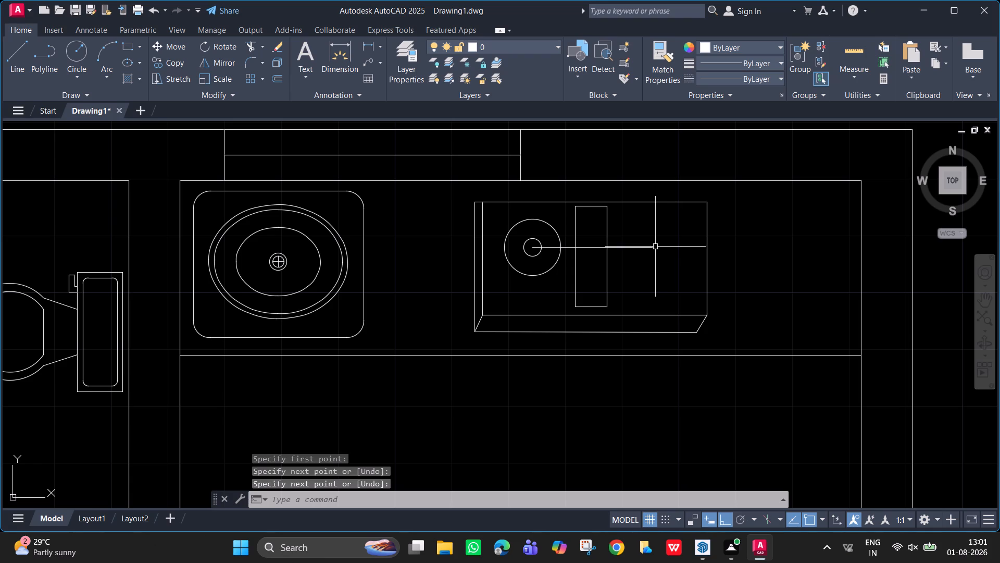
Draw a second burner at the guide line's far end as concentric circles of about 5" and 2" radius.
key("c")
key("Return")
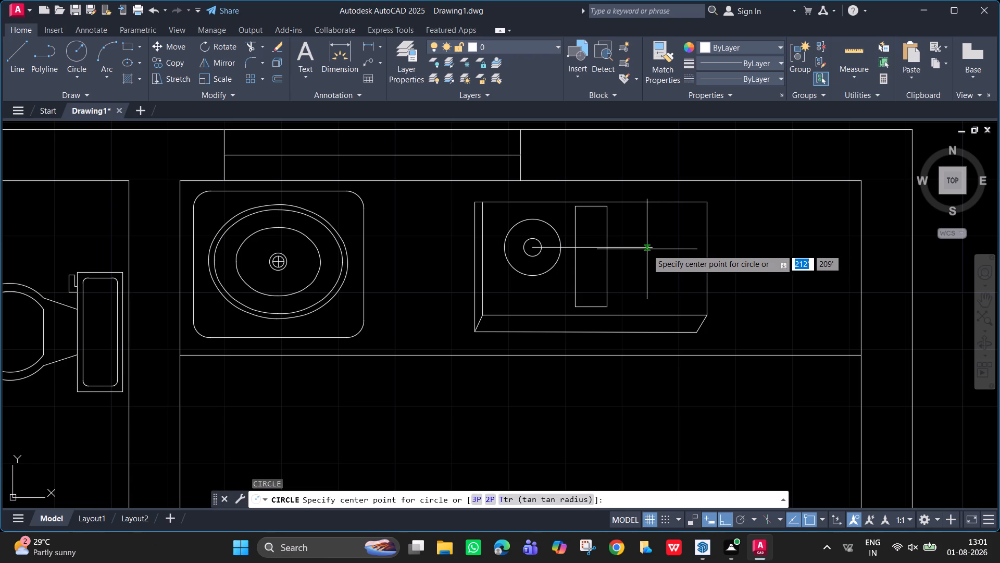
left_click(653, 246)
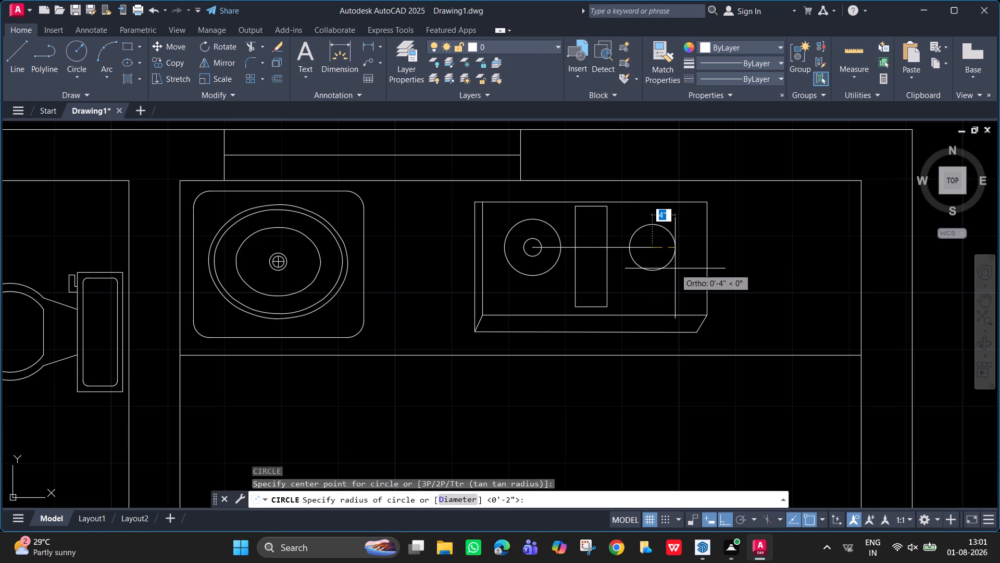
left_click(679, 271)
key("space")
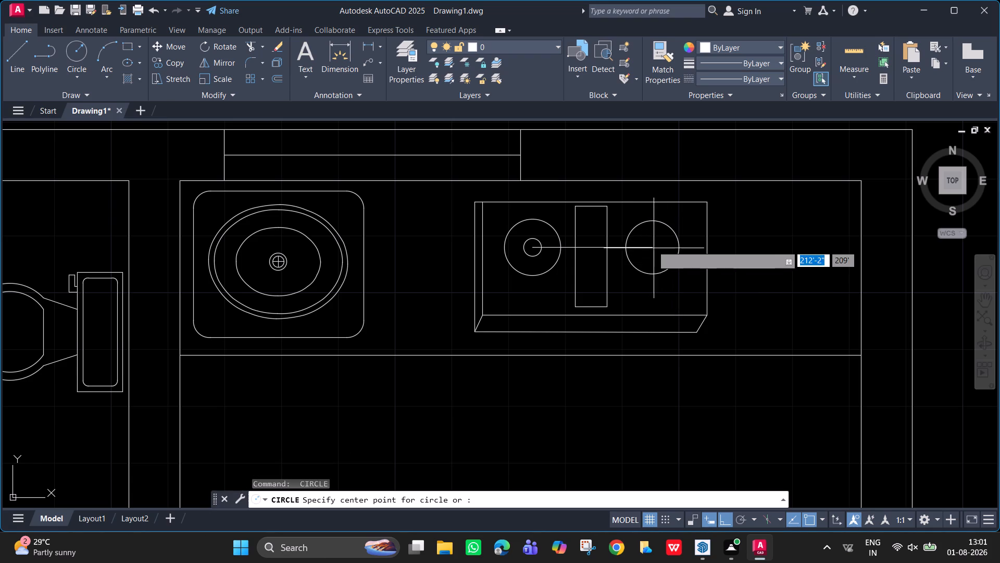
left_click(654, 248)
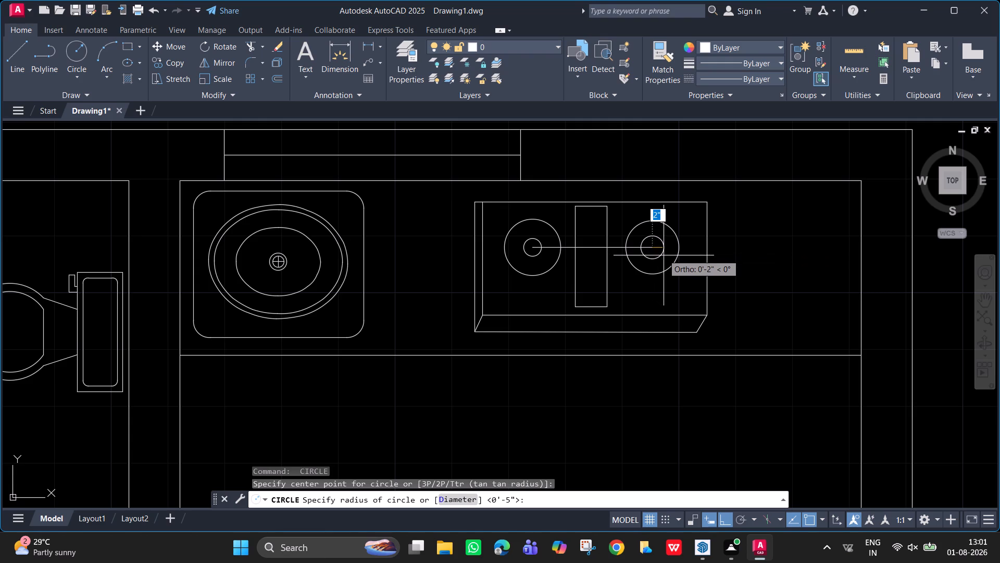
left_click(661, 254)
key("space")
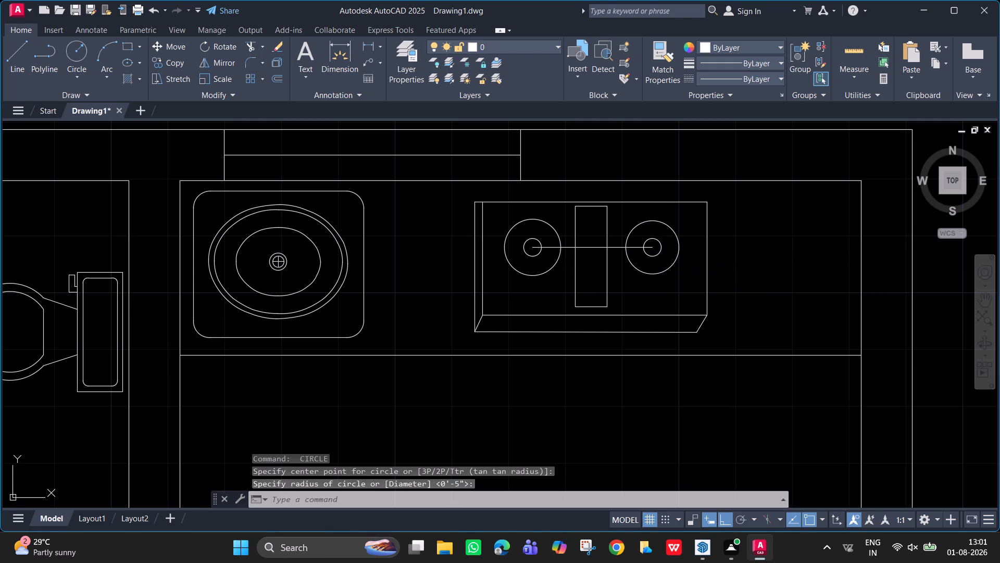
key("Escape")
Delete the horizontal guide line between the two burner centres.
left_click(618, 248)
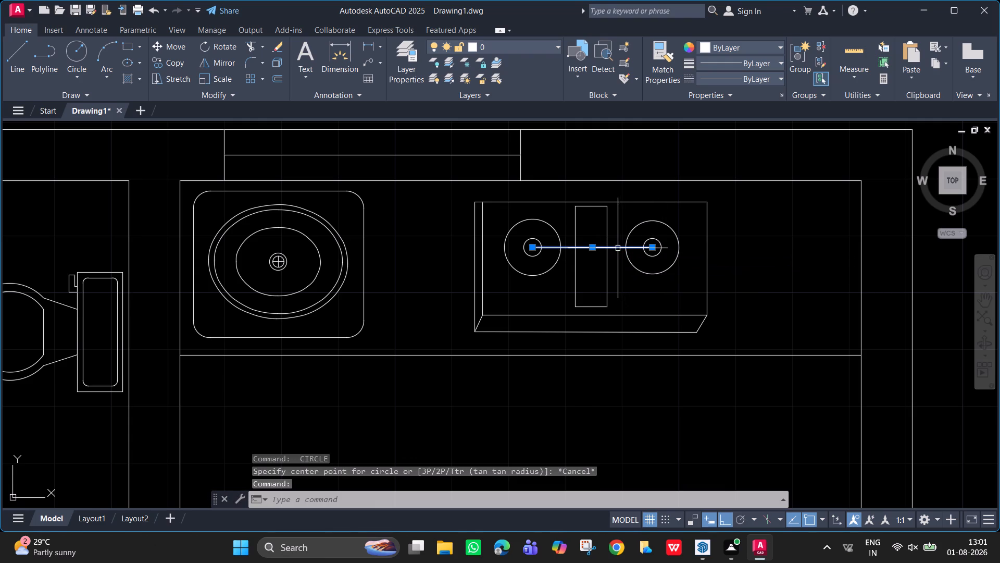
key("Delete")
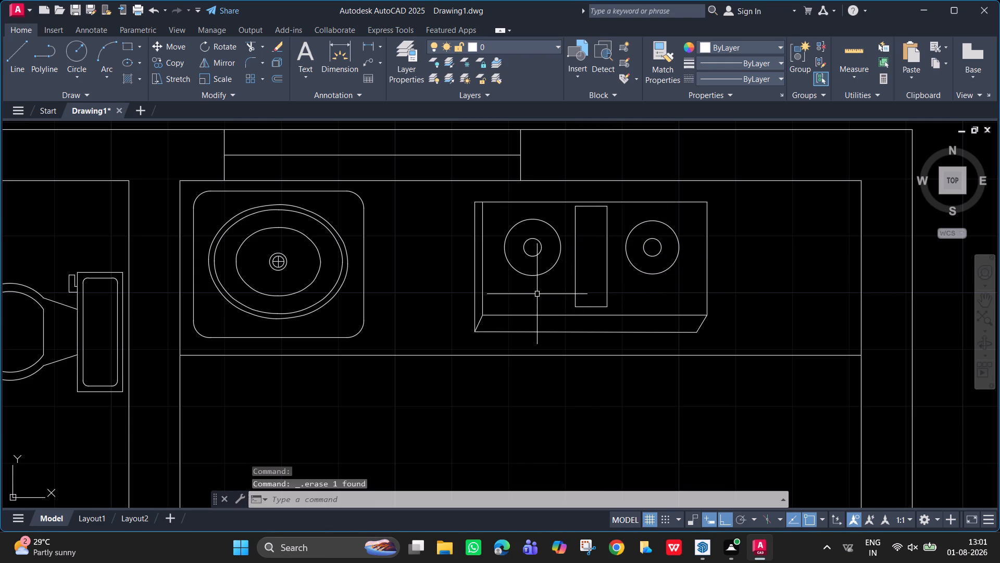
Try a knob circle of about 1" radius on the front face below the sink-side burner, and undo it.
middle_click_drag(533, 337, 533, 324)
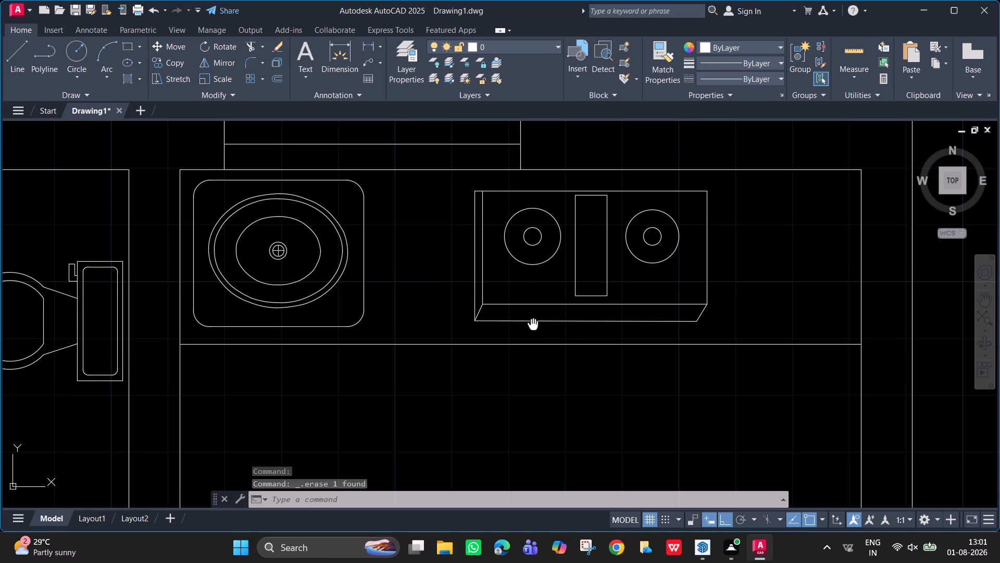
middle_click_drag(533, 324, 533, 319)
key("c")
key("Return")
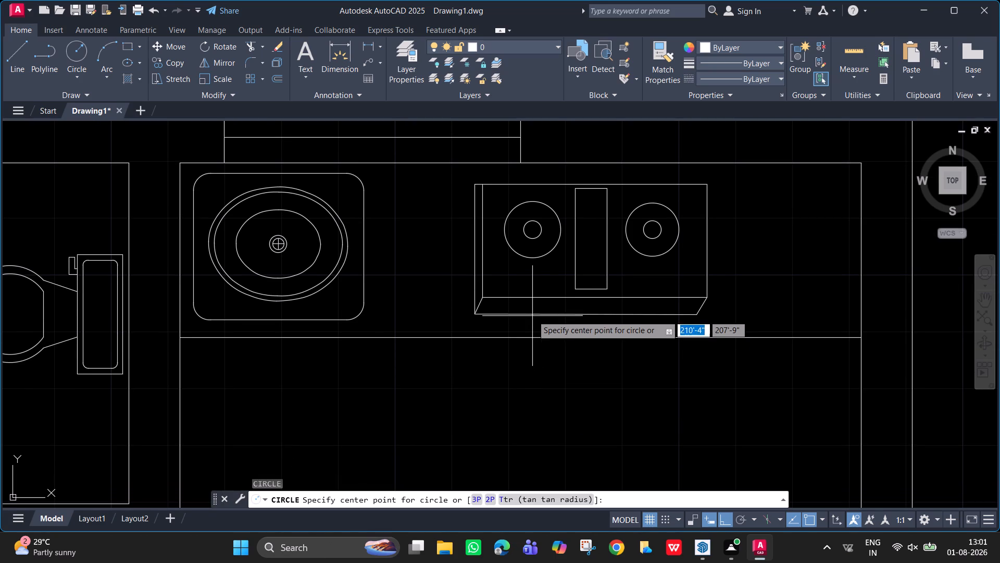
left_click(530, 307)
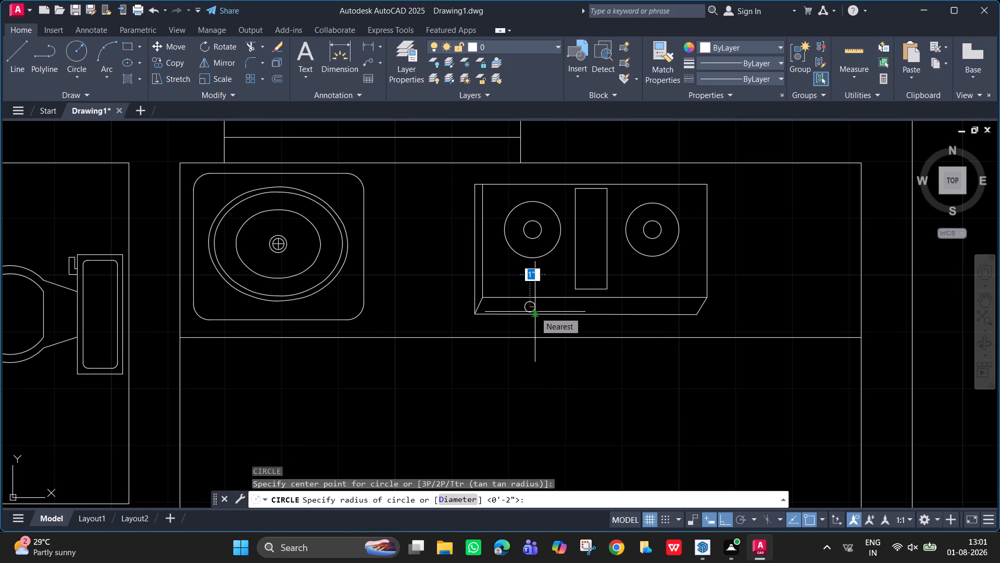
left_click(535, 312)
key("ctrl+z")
Draw a small knob circle inside the slanted front face, below the sink-side burner, clear of both edges.
scroll(552, 309, "up", 2)
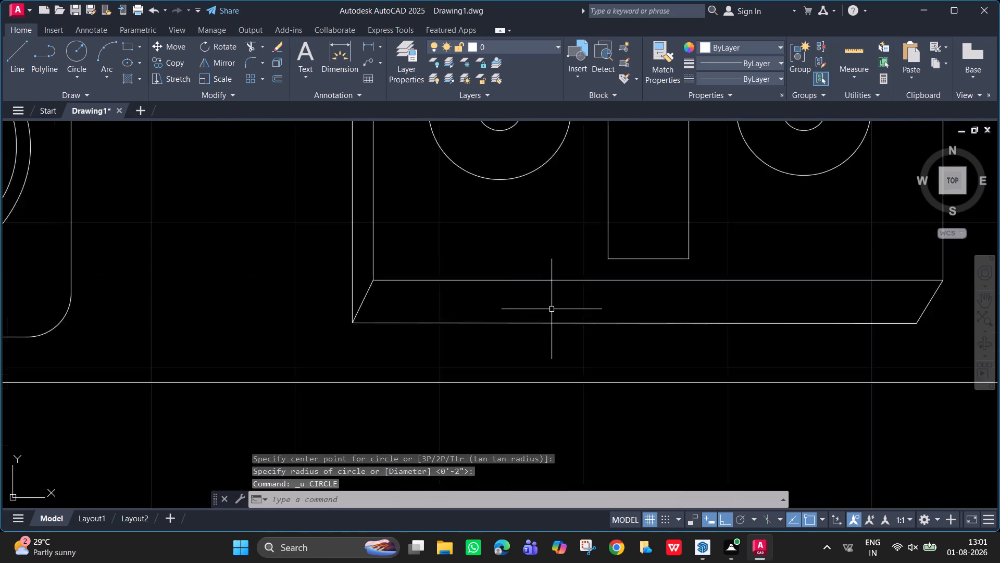
scroll(552, 309, "up", 1)
key("c")
key("Return")
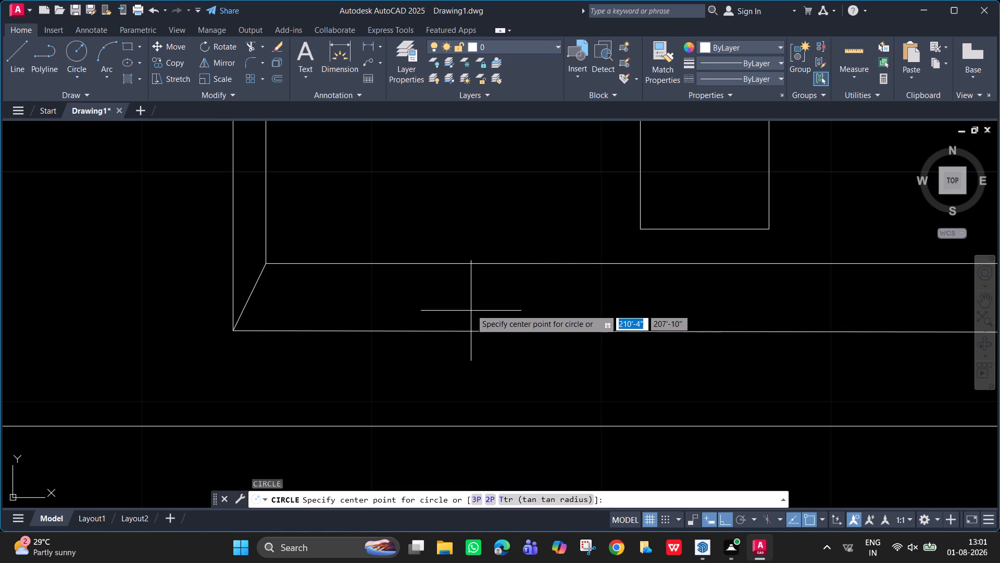
left_click(483, 292)
left_click(503, 312)
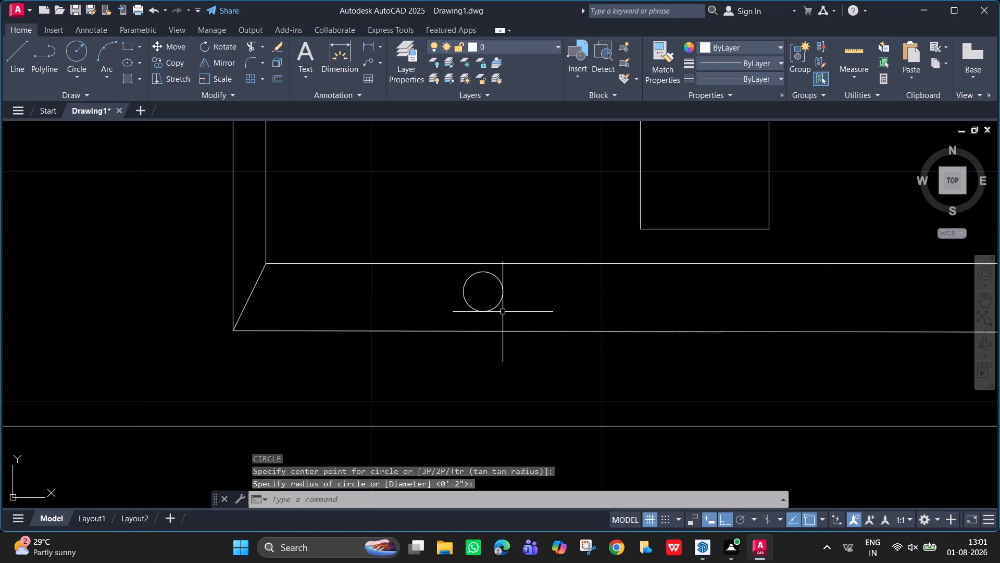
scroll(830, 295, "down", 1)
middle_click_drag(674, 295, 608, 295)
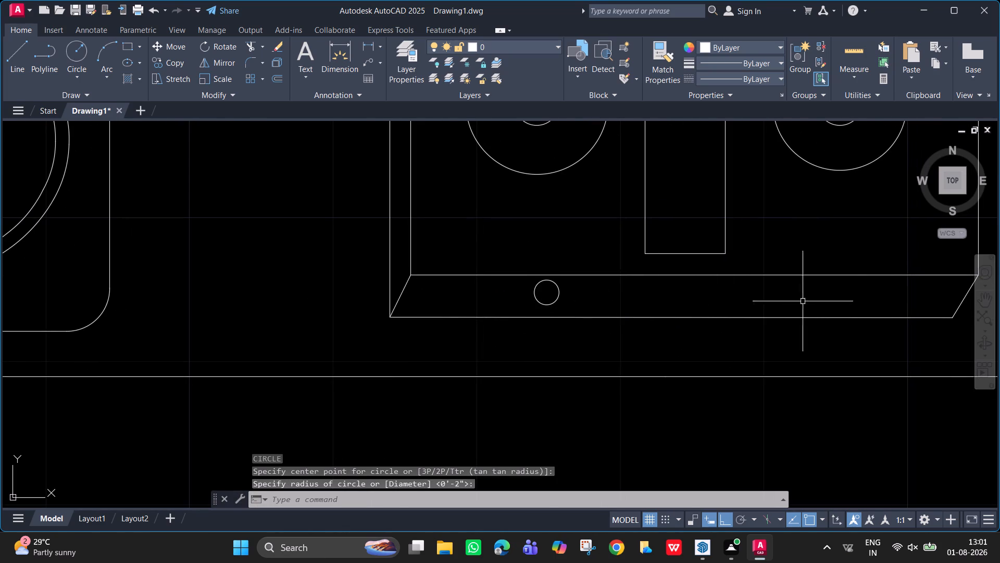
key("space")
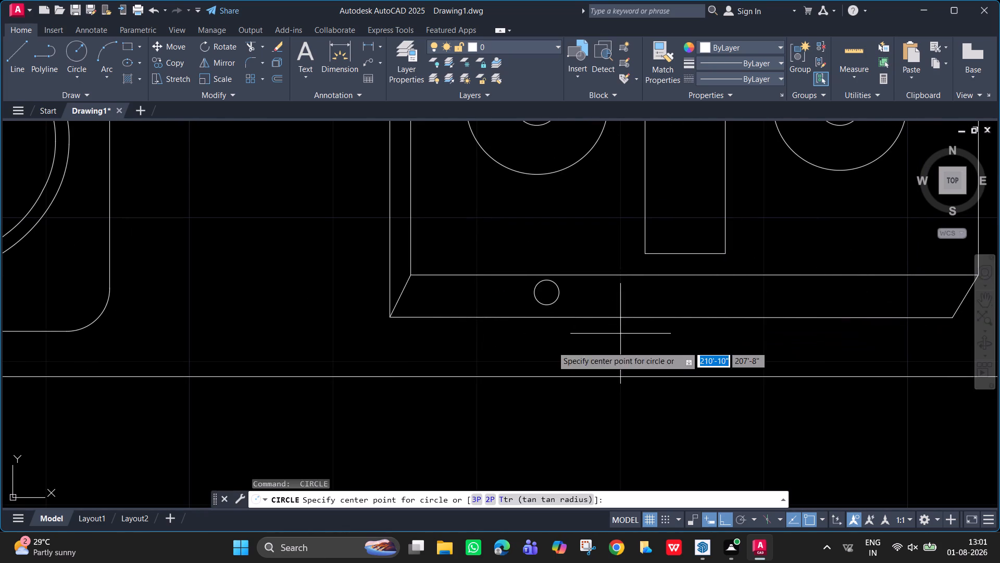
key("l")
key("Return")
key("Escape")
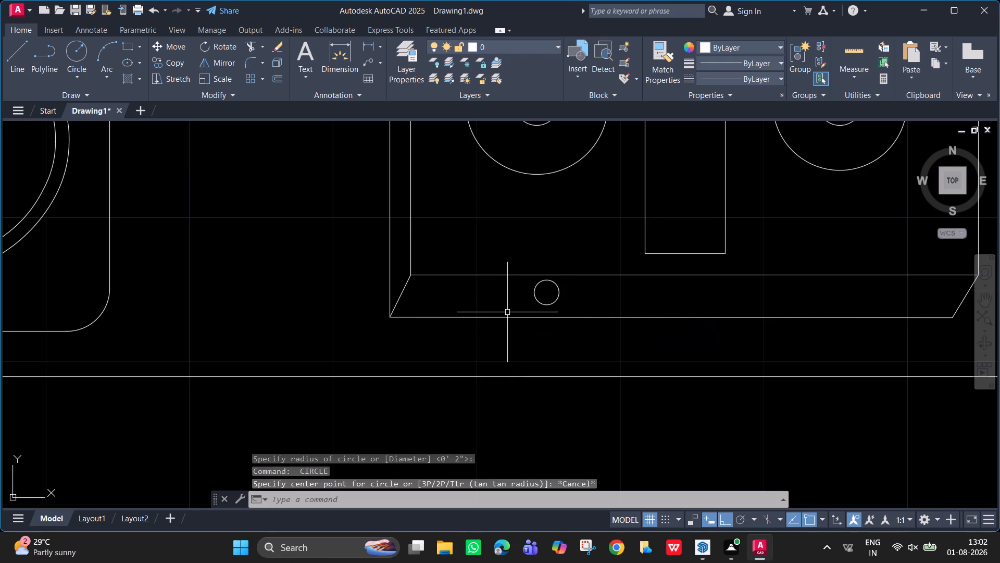
Draw a horizontal guide line about 1'-9" long from the knob circle's centre to below the second burner.
key("l")
key("Return")
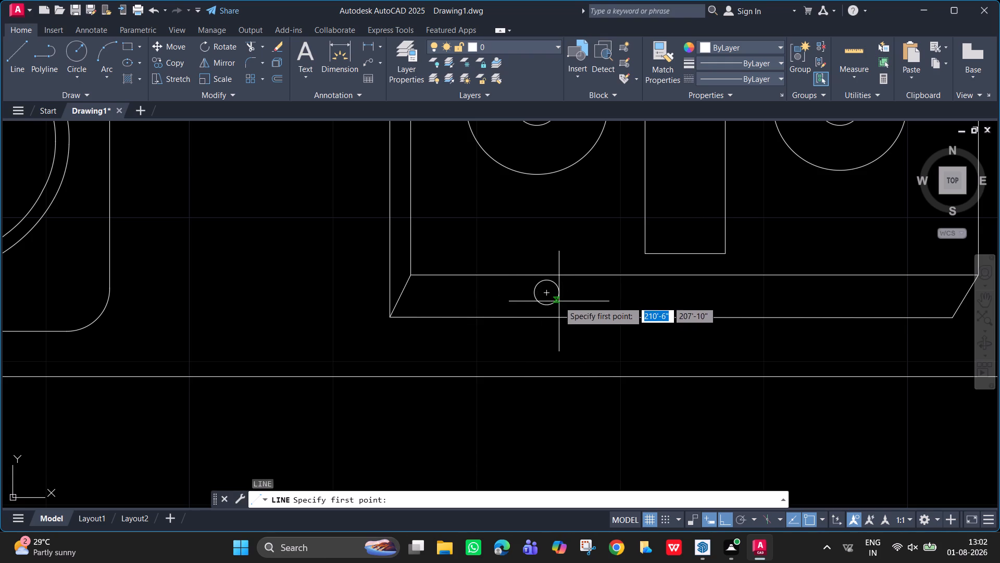
left_click(546, 293)
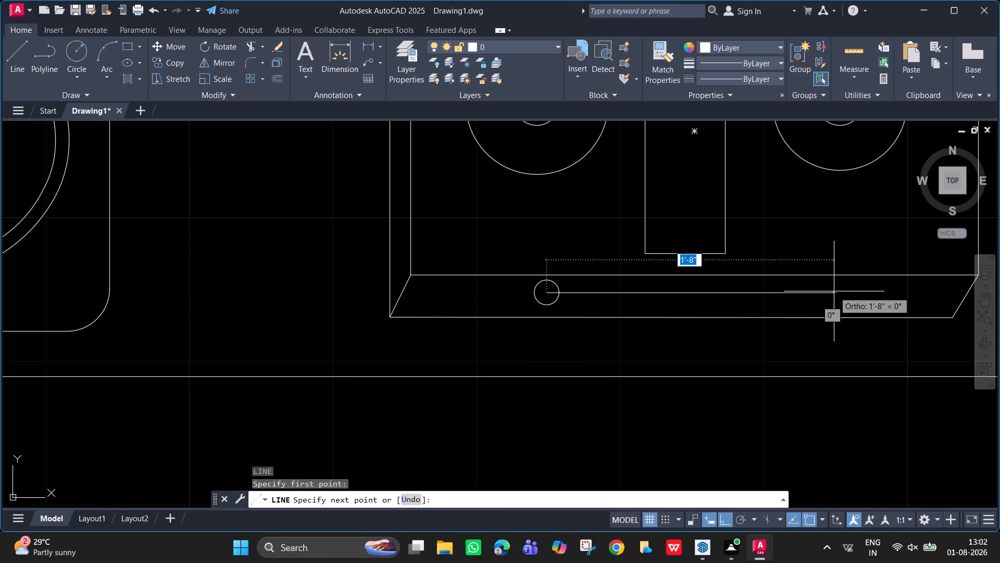
left_click(841, 291)
key("space")
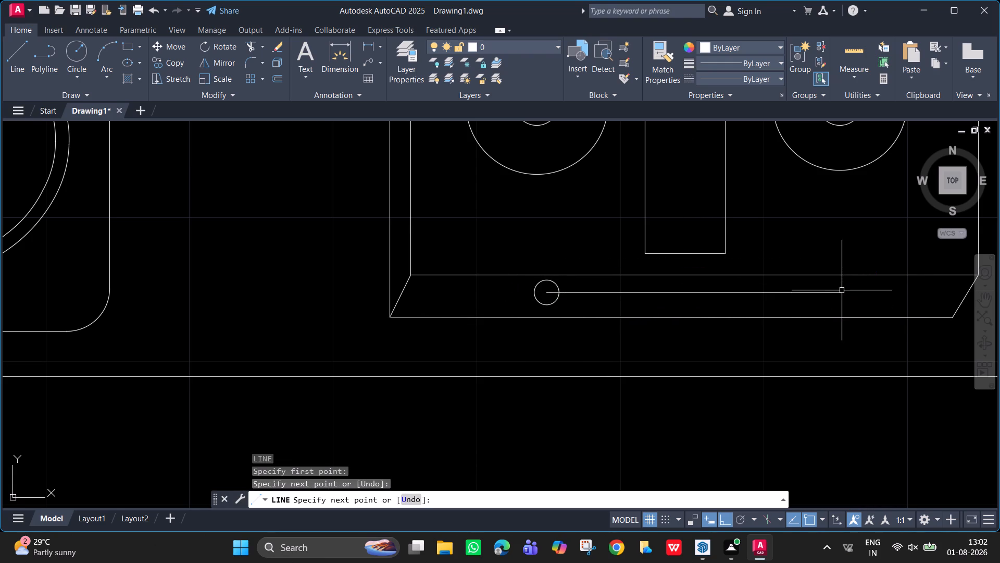
key("c")
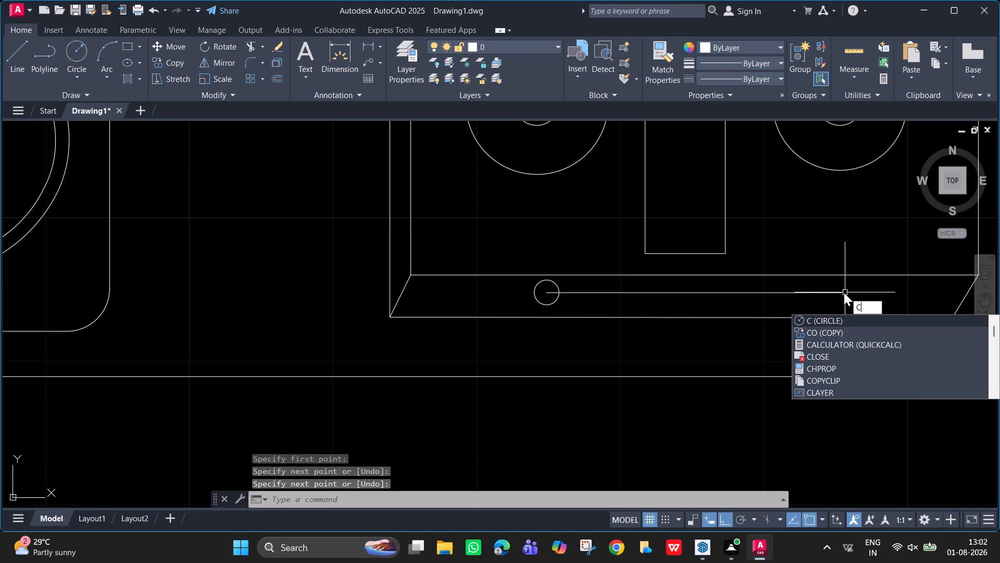
key("Escape")
Copy the knob circle from its centre to the guide line's far end, below the second burner.
left_click(540, 304)
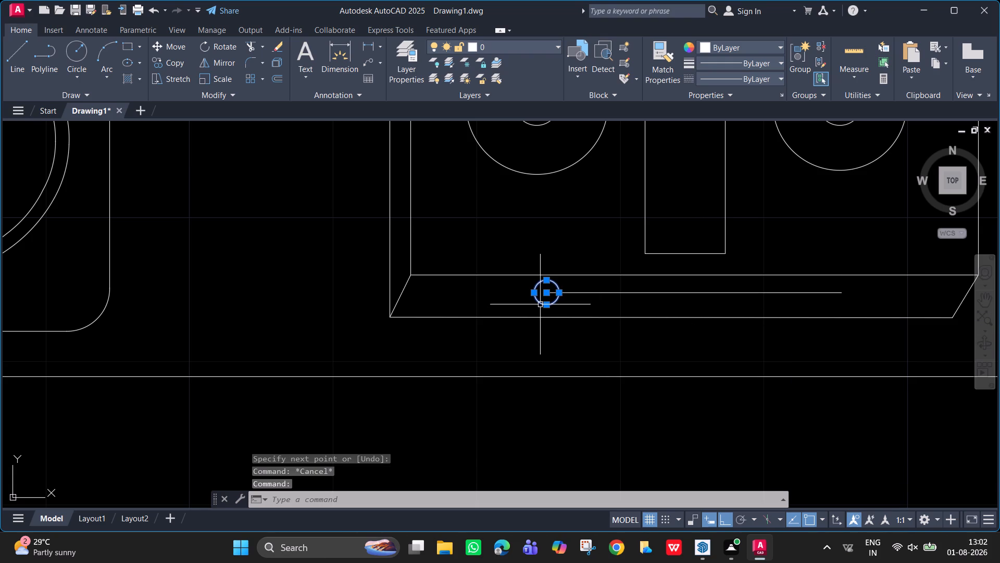
type("CO")
key("Return")
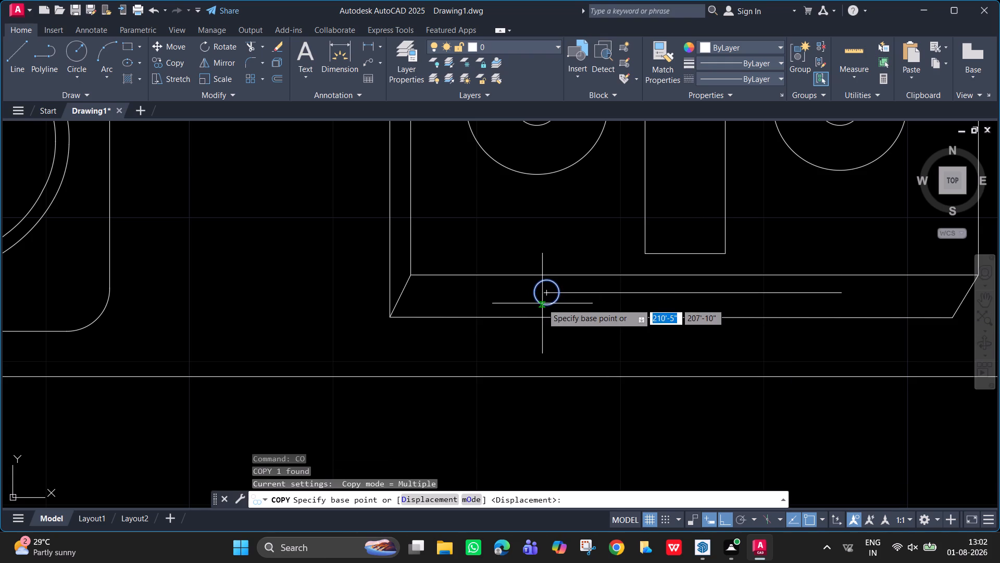
left_click(544, 291)
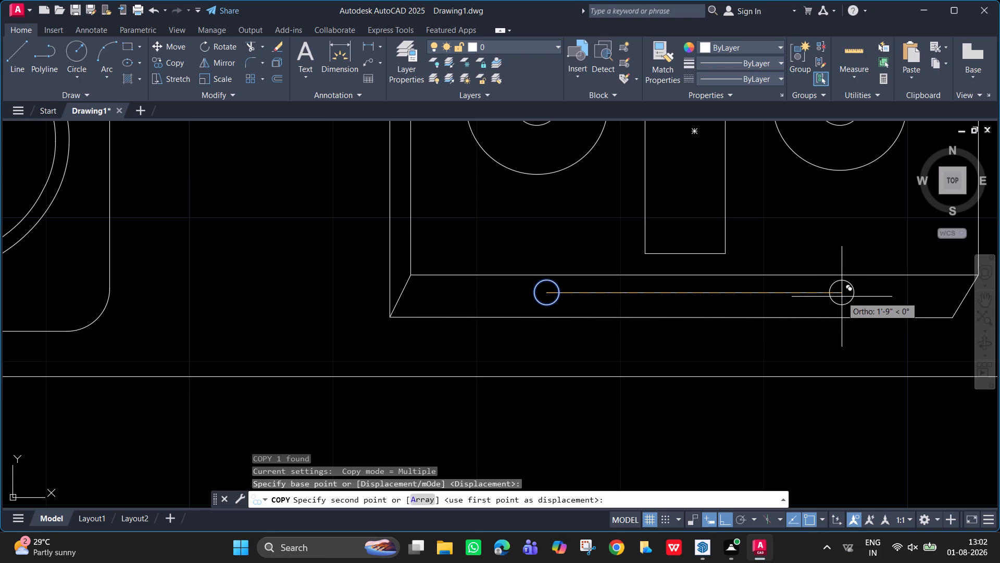
left_click(843, 292)
key("Escape")
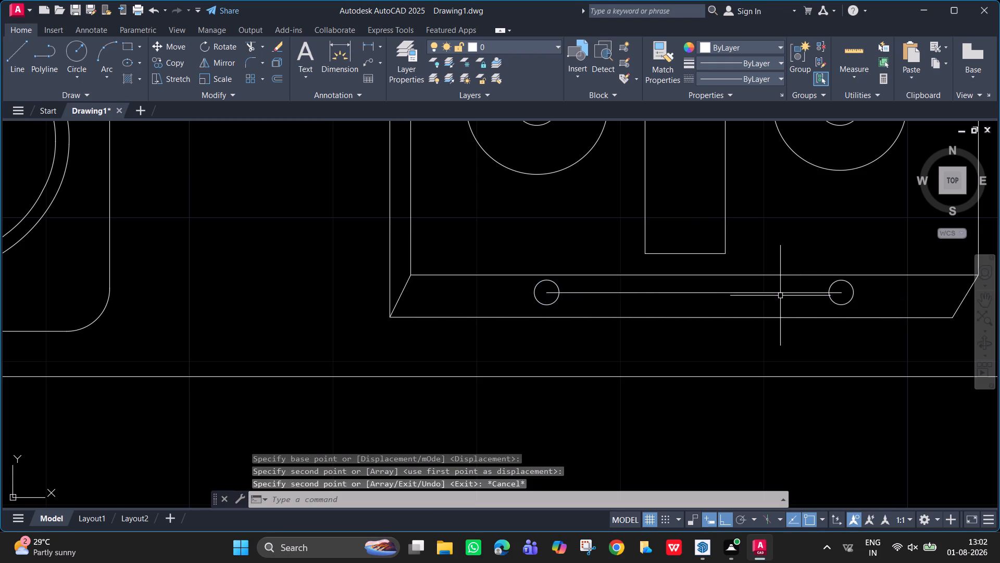
Delete the horizontal guide line between the two knob circles.
left_click(777, 293)
key("Delete")
Draw a vertical and a horizontal diameter line, each about 2" long, across the sink-side knob to form a cross.
scroll(777, 293, "down", 2)
middle_click_drag(751, 301, 719, 302)
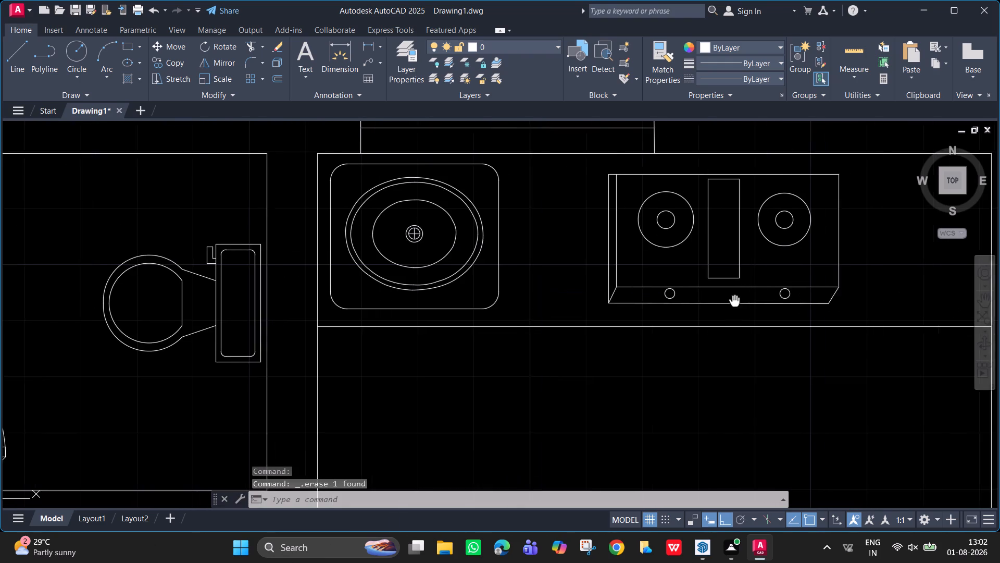
middle_click_drag(719, 302, 695, 296)
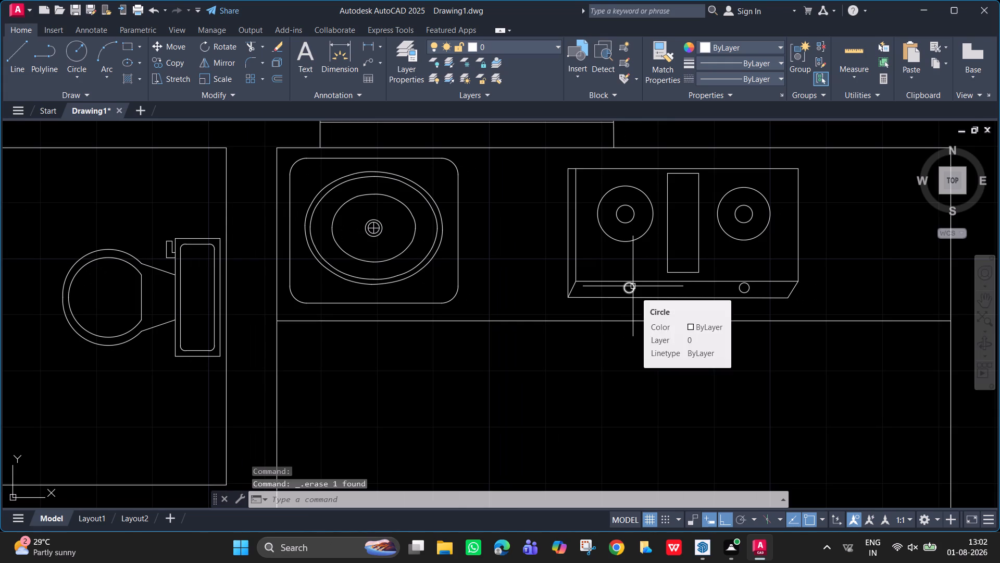
scroll(633, 286, "up", 4)
key("l")
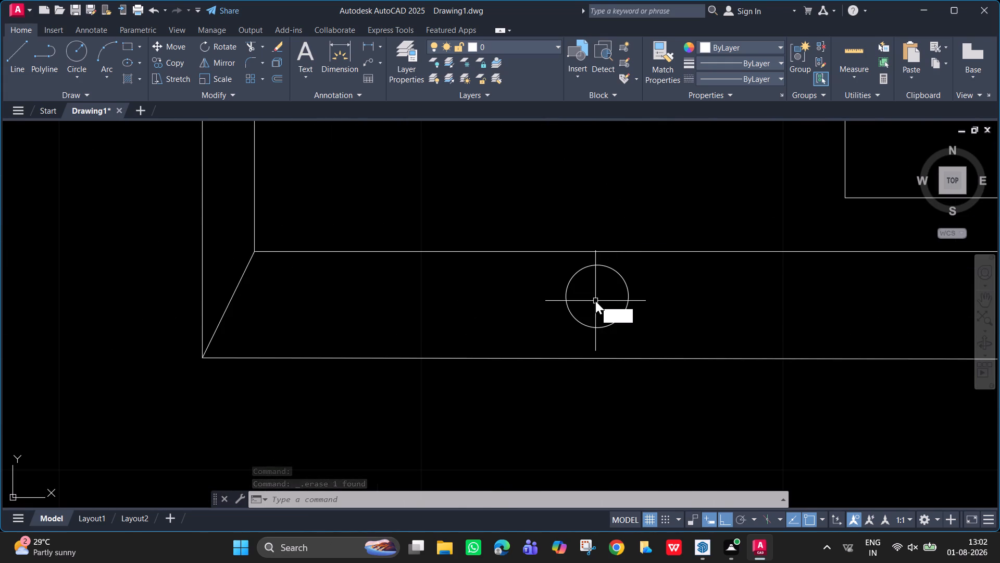
key("Return")
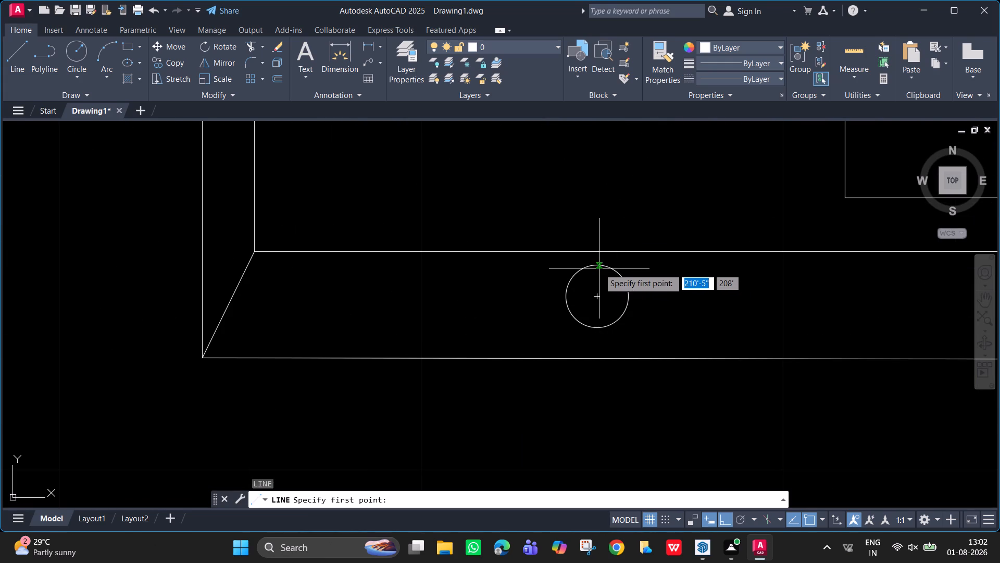
left_click(595, 266)
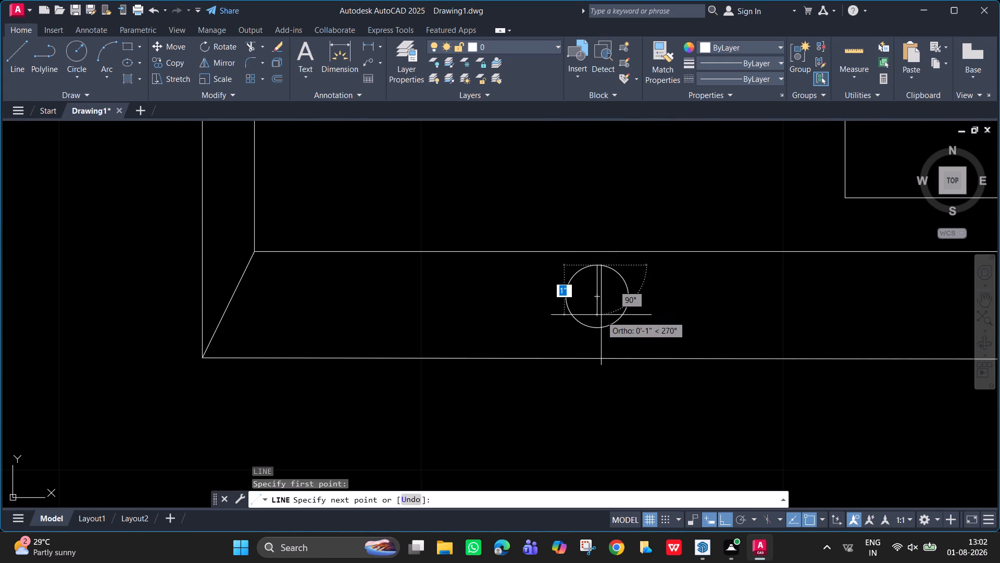
left_click(598, 329)
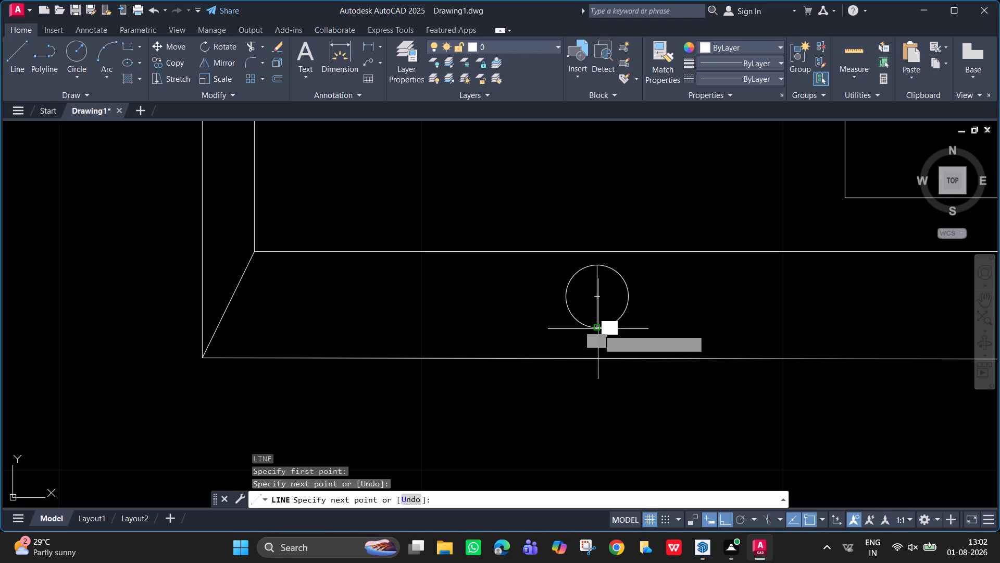
key("space")
key("space")
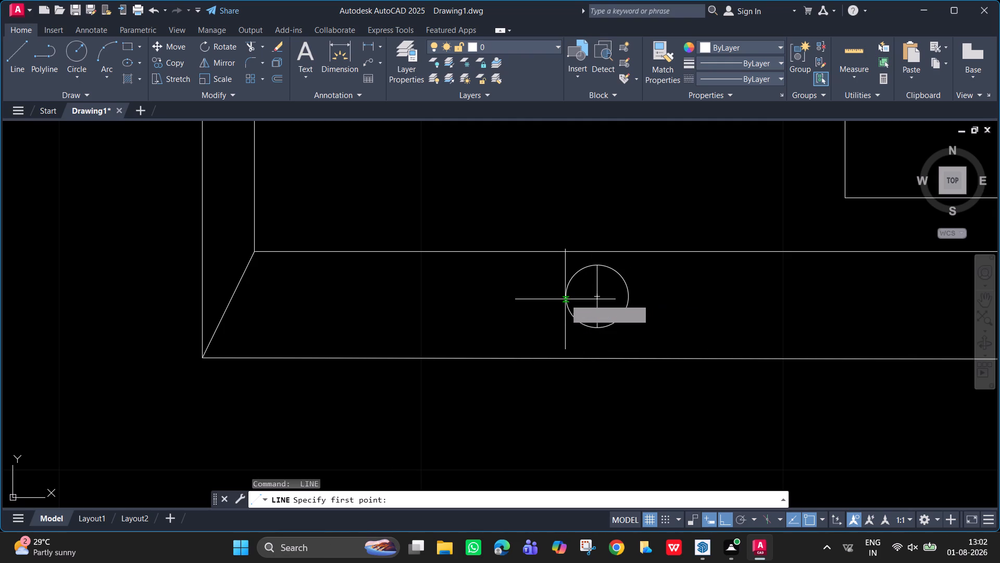
left_click(564, 294)
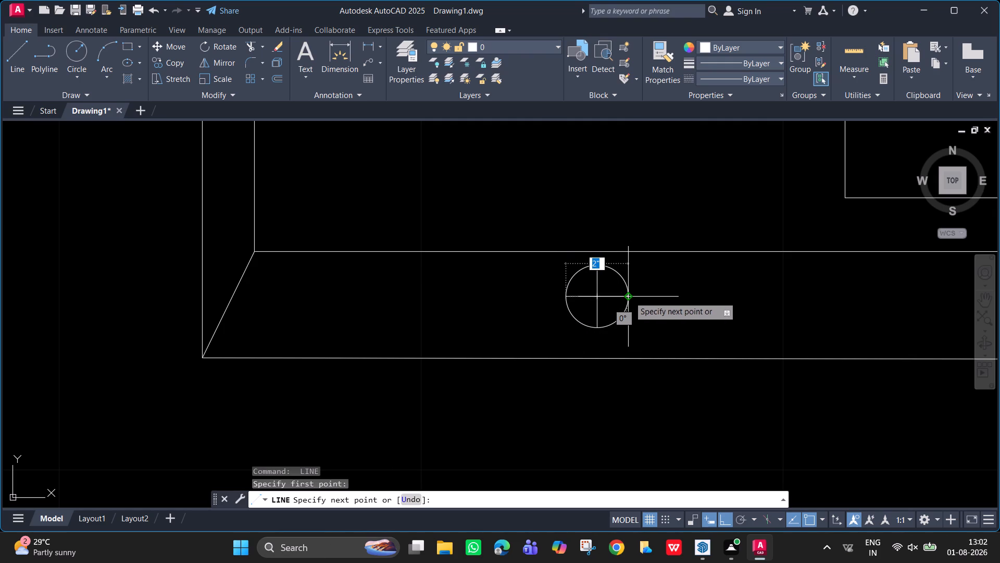
left_click(629, 298)
key("space")
Draw a horizontal and a vertical diameter line, each about 2" long, across the second knob to form a matching cross.
scroll(790, 295, "down", 4)
middle_click_drag(833, 300, 690, 313)
scroll(758, 319, "up", 1)
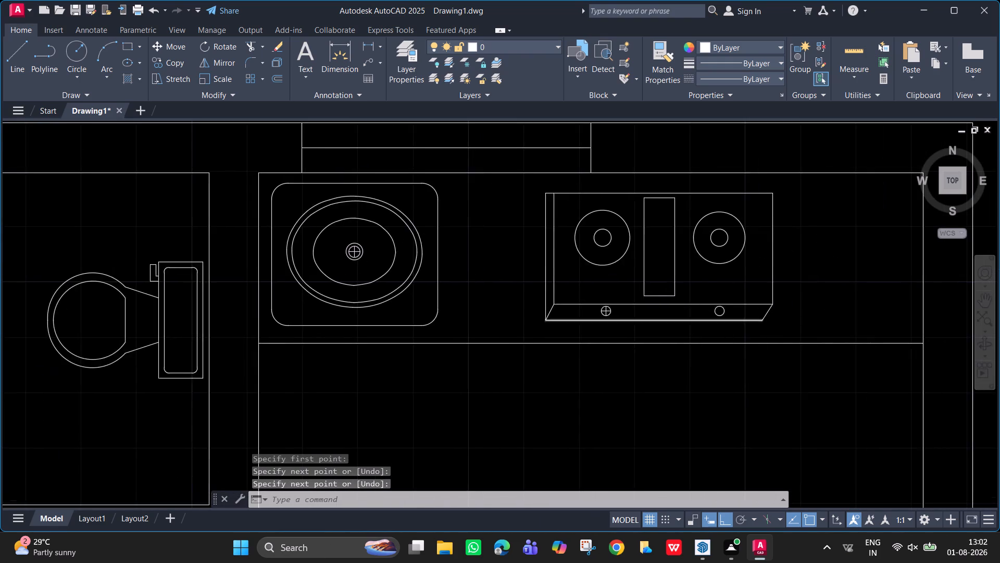
scroll(758, 319, "up", 2)
key("space")
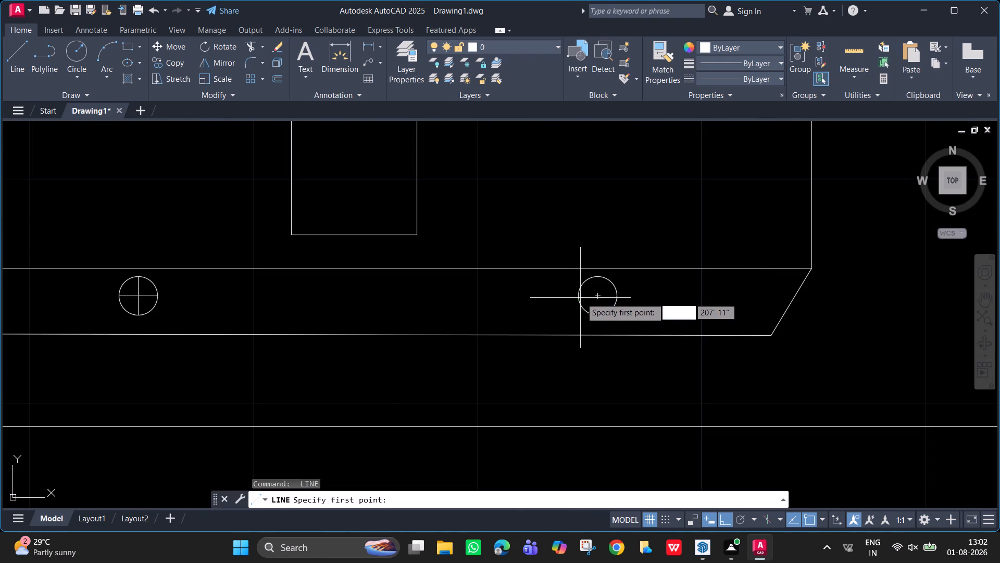
left_click(581, 297)
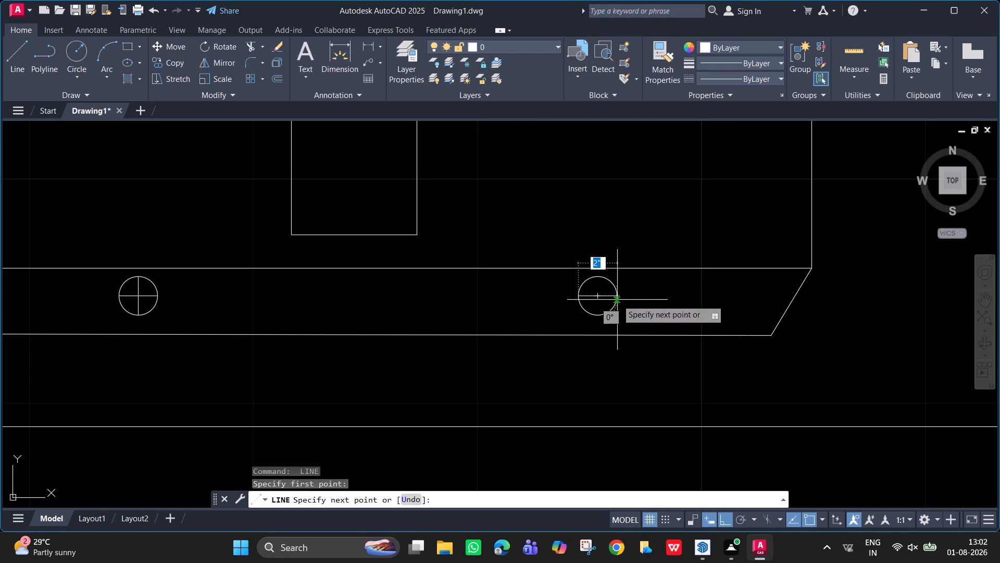
left_click(617, 296)
key("space")
key("space")
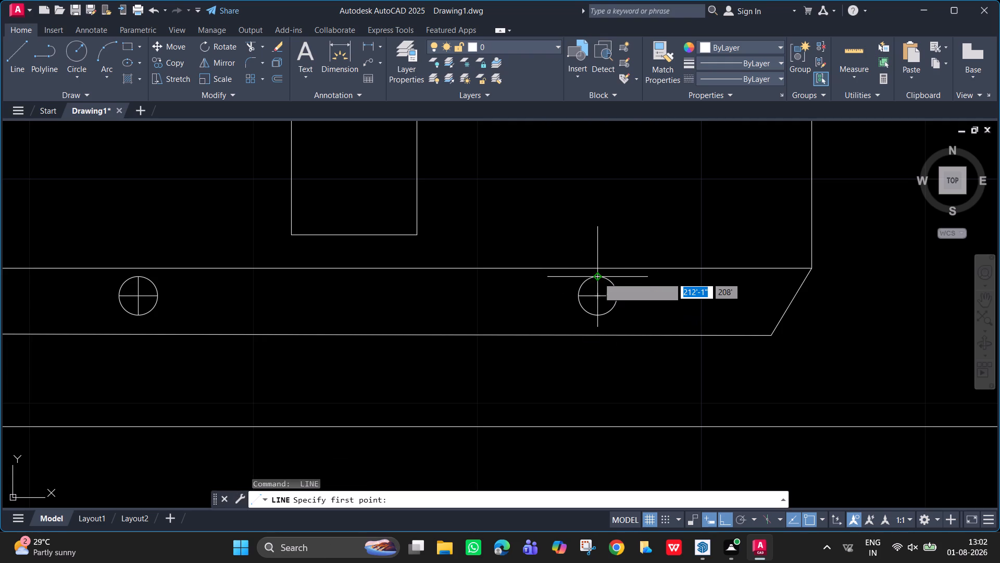
left_click(599, 277)
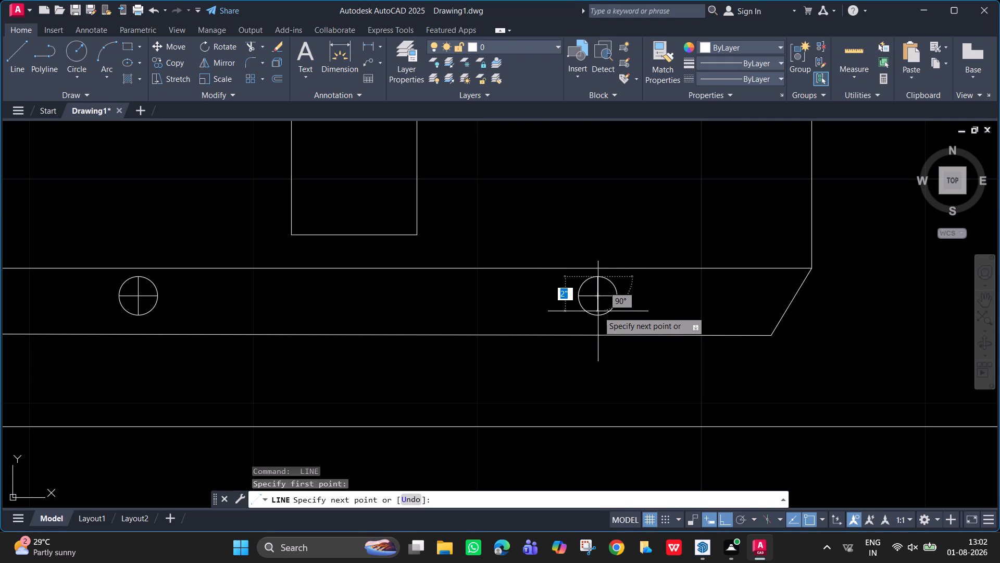
left_click(598, 318)
key("Escape")
scroll(603, 300, "down", 3)
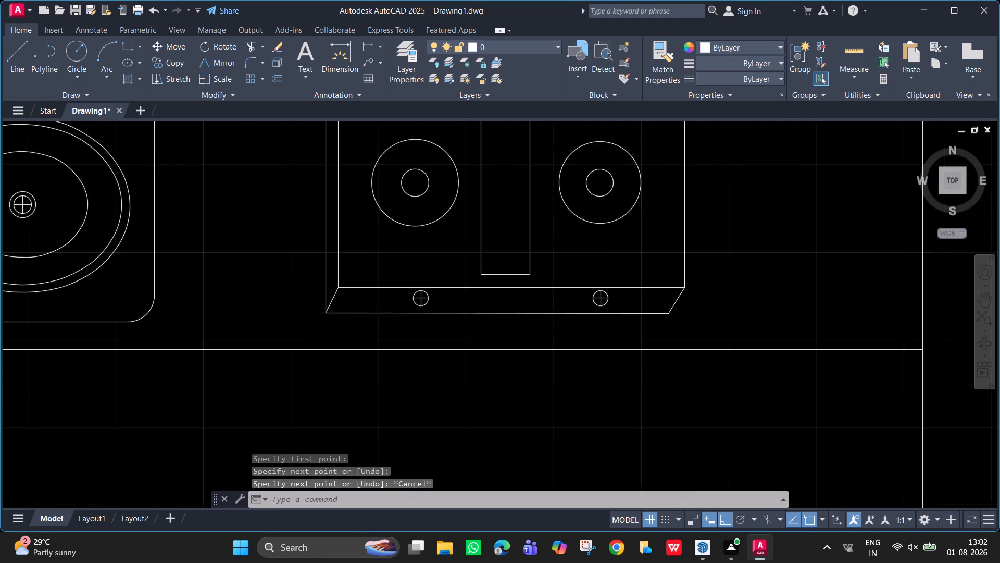
key("Escape")
Delete the two loose door blocks lying above the plan with the kitchen stove.
scroll(542, 321, "down", 2)
middle_click_drag(541, 319, 541, 207)
scroll(568, 261, "down", 1)
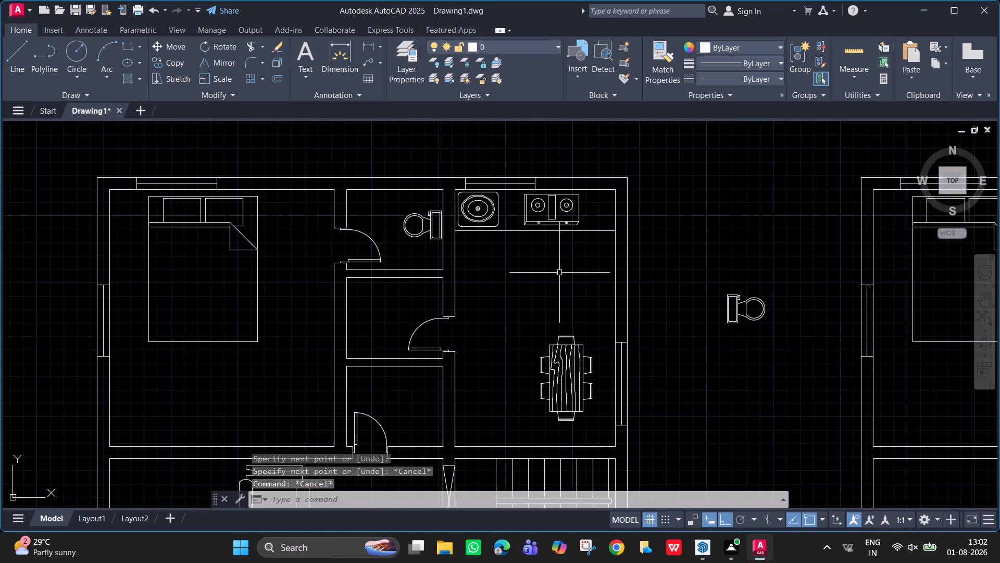
middle_click_drag(559, 273, 539, 258)
scroll(556, 321, "down", 2)
middle_click_drag(540, 320, 539, 277)
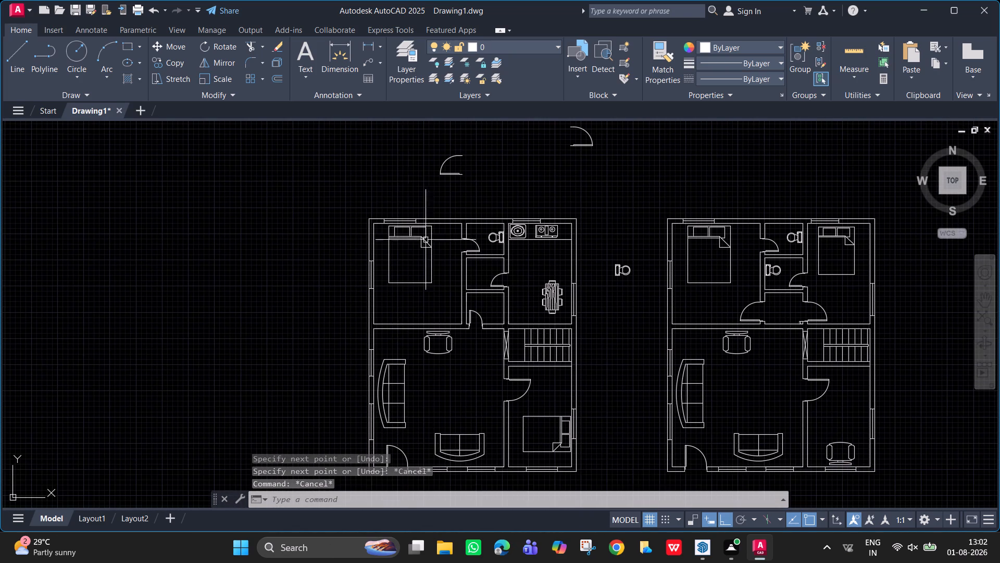
left_click_drag(480, 201, 396, 148)
left_click(393, 139)
left_click_drag(592, 183, 547, 141)
left_click(544, 115)
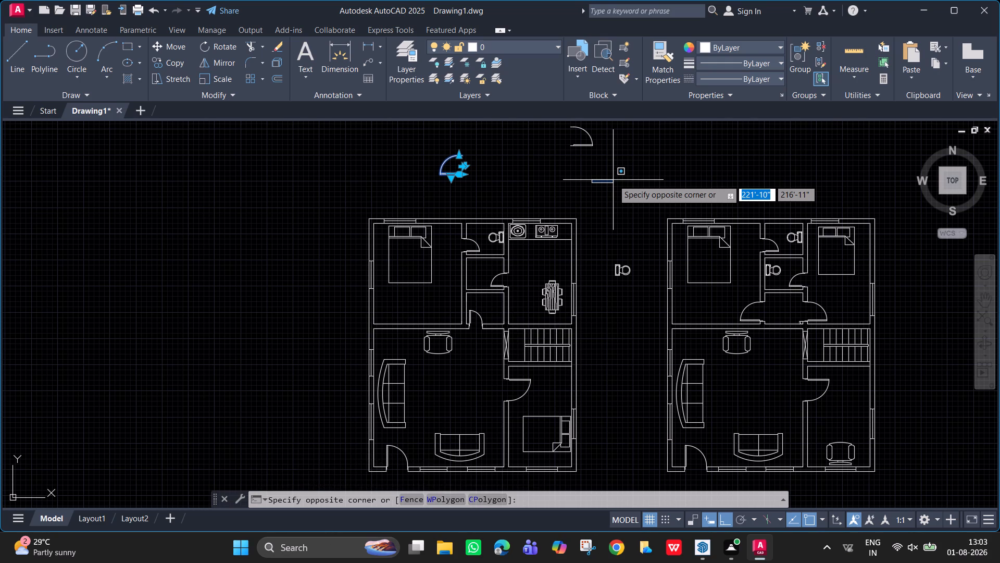
left_click(557, 110)
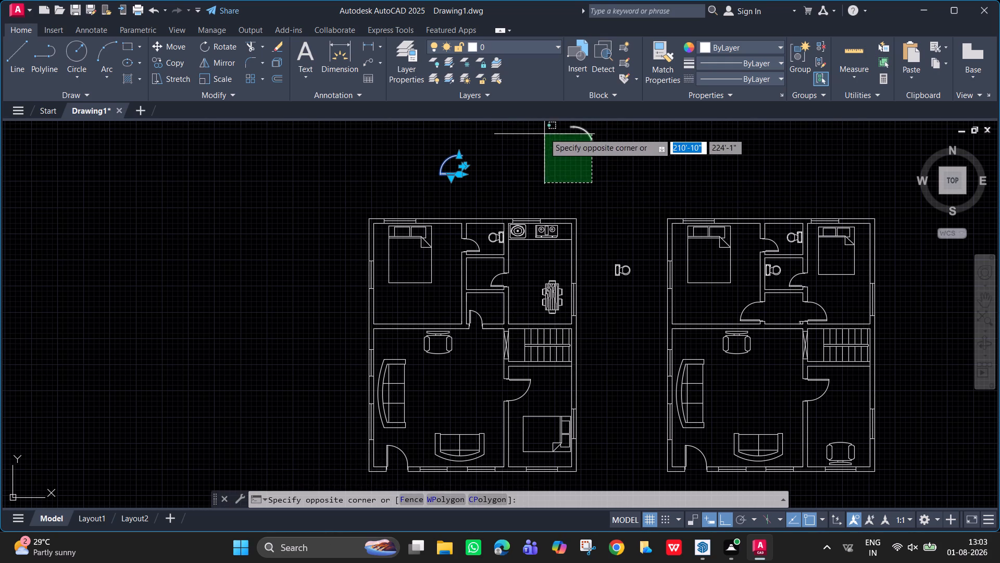
left_click(544, 129)
key("Delete")
Delete the spare toilet block lying between the two side-by-side floor plans.
scroll(616, 186, "down", 2)
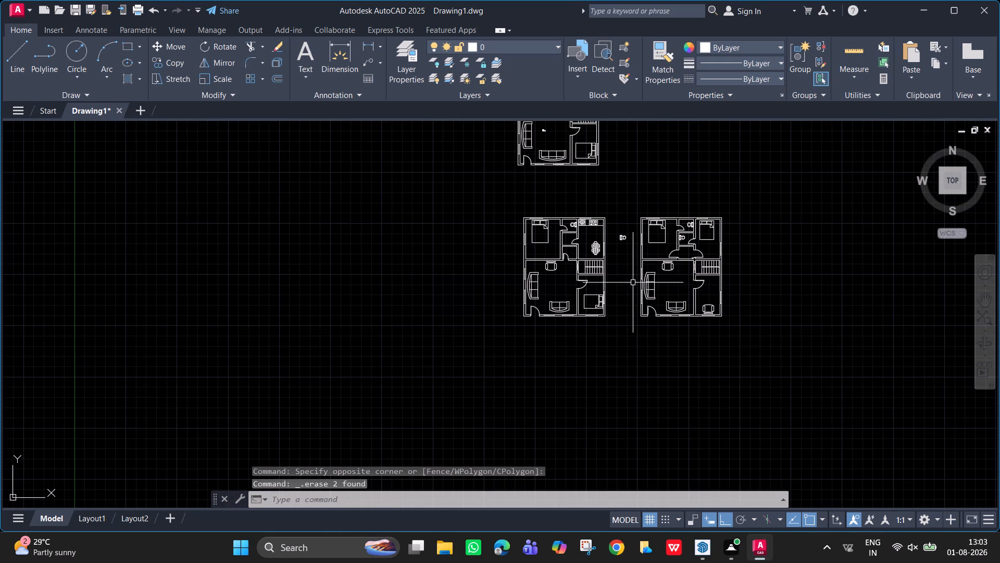
scroll(630, 257, "up", 1)
left_click_drag(627, 254, 621, 235)
left_click(607, 186)
key("Delete")
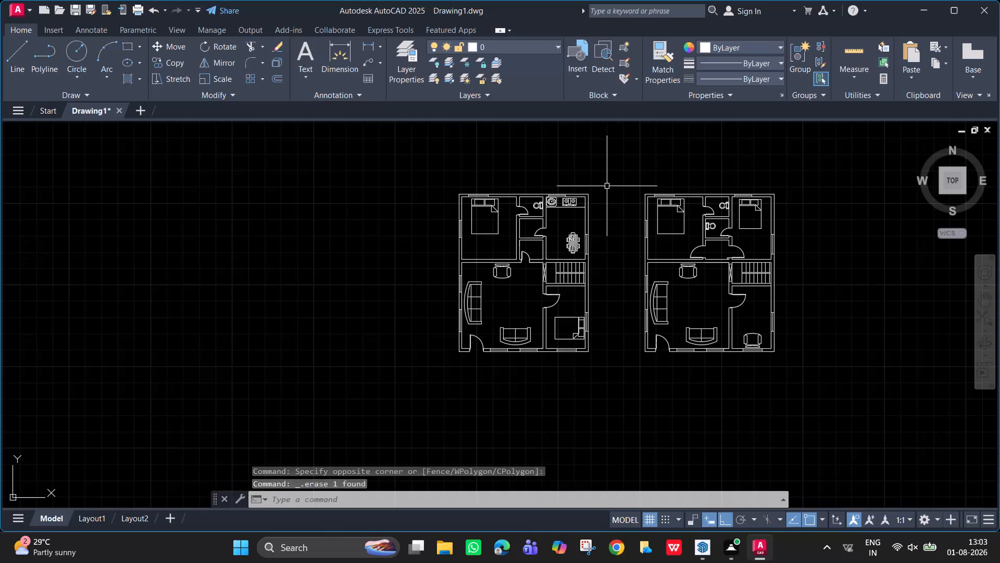
Delete the entire labelled floor plan above the two side-by-side plans, including its furniture and text.
middle_click_drag(598, 170, 614, 365)
left_click_drag(598, 340, 564, 313)
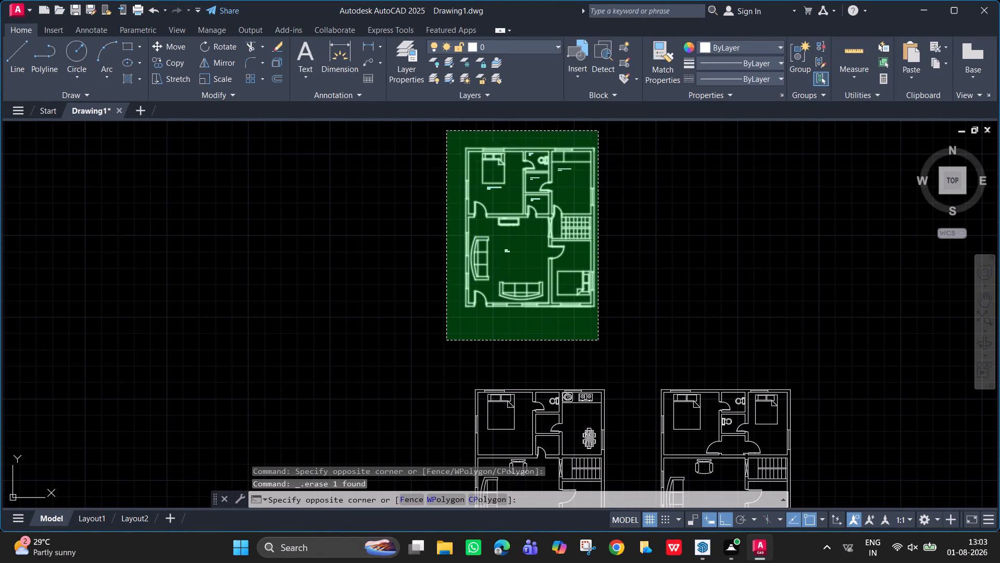
left_click(446, 131)
key("Delete")
Delete the single armchair by the upper wall of the living room in the plan with the kitchen stove.
scroll(724, 473, "down", 1)
middle_click_drag(635, 290, 611, 223)
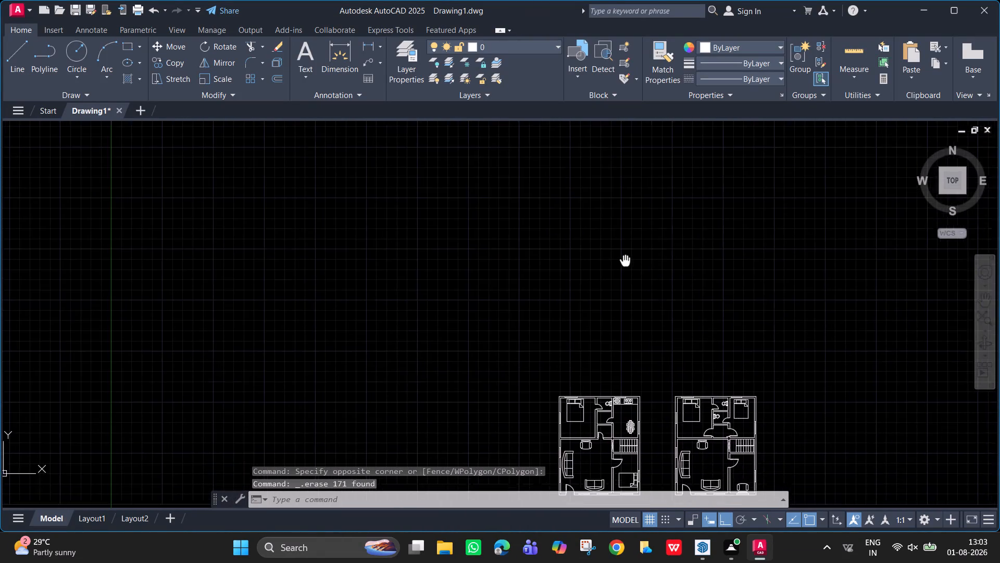
middle_click_drag(611, 223, 572, 146)
scroll(533, 309, "up", 2)
middle_click_drag(530, 306, 431, 217)
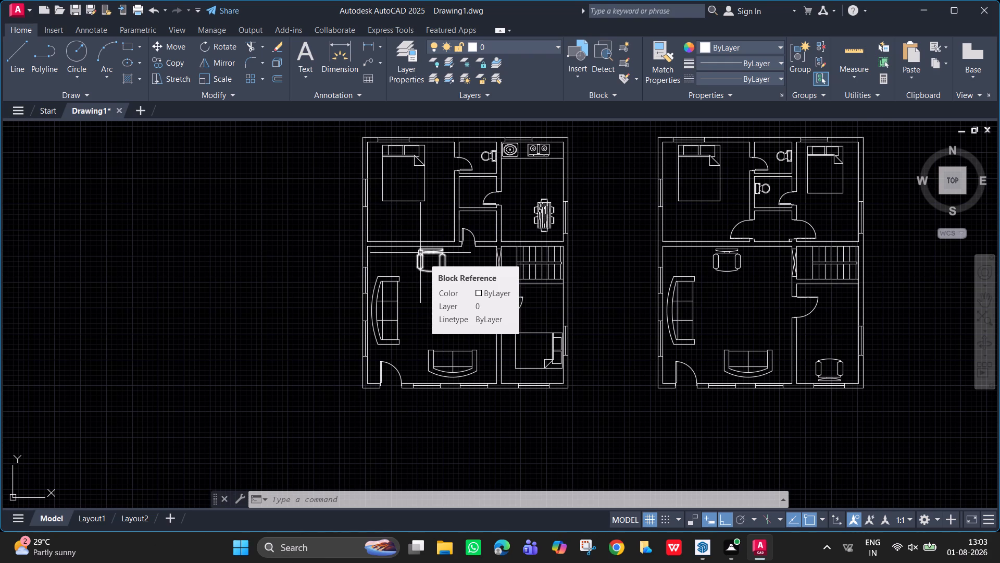
left_click(419, 253)
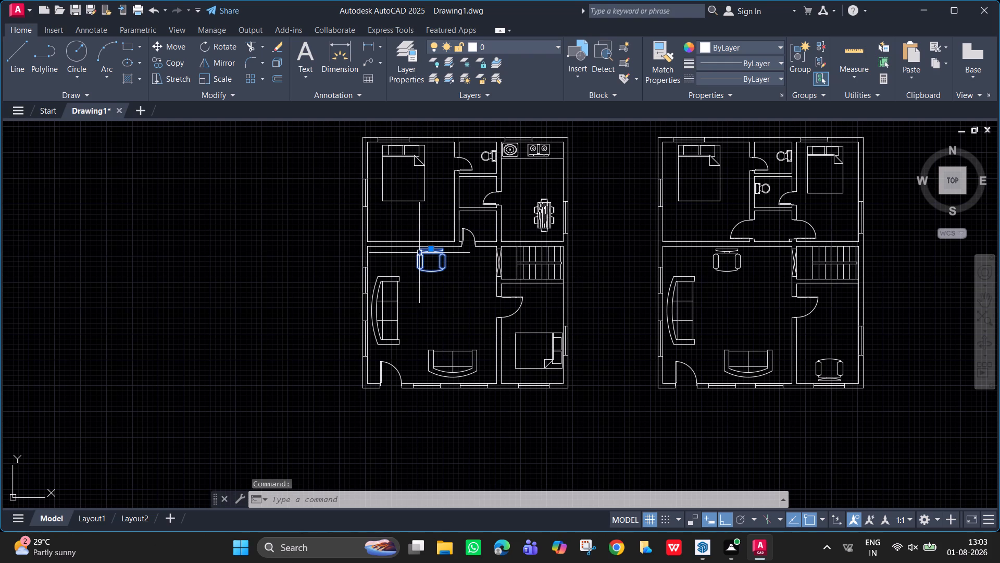
key("Delete")
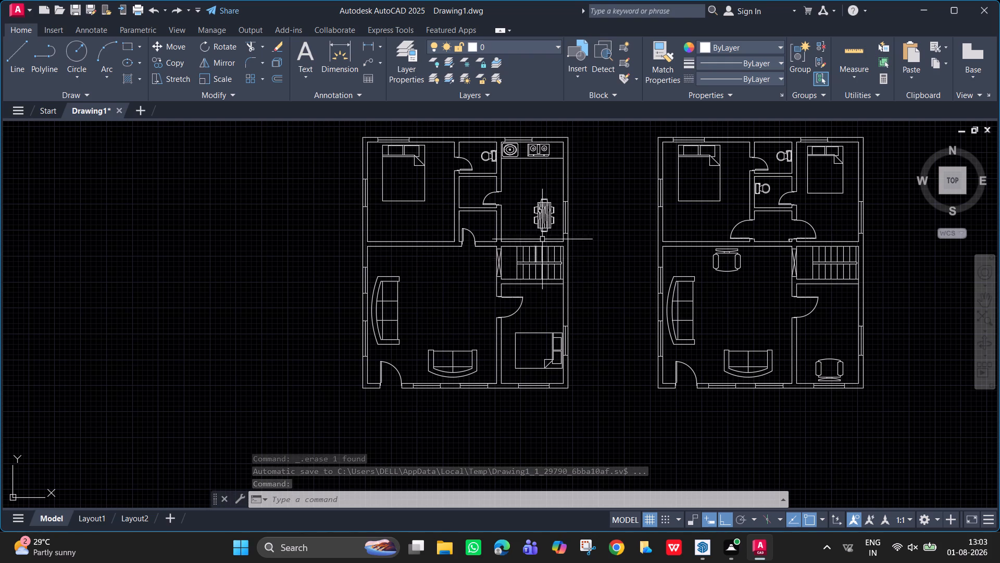
Open DesignCenter and browse the en-us DesignCenter samples to the blocks of Home - Space Planner.dwg.
middle_click_drag(552, 258, 564, 360)
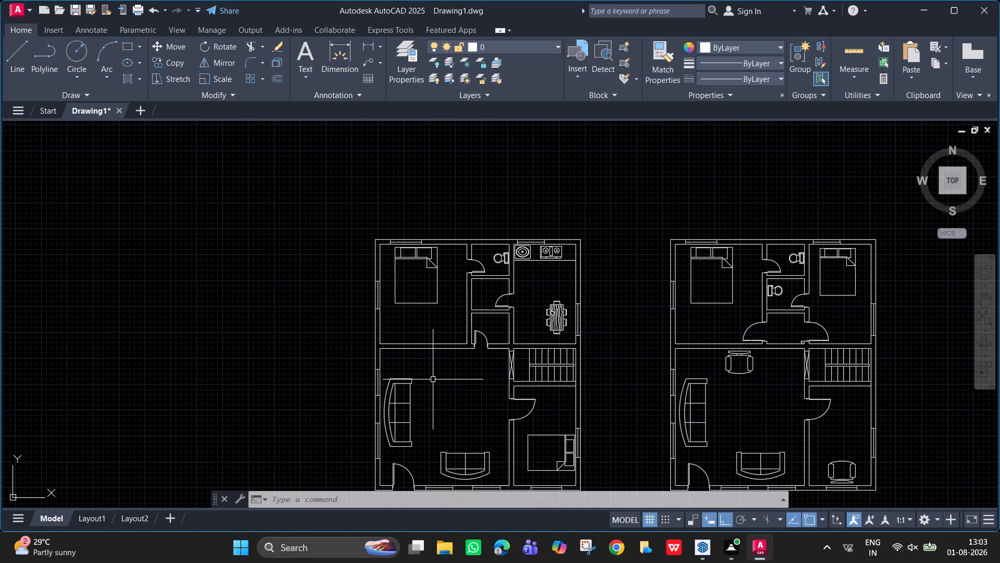
type("DC")
key("Return")
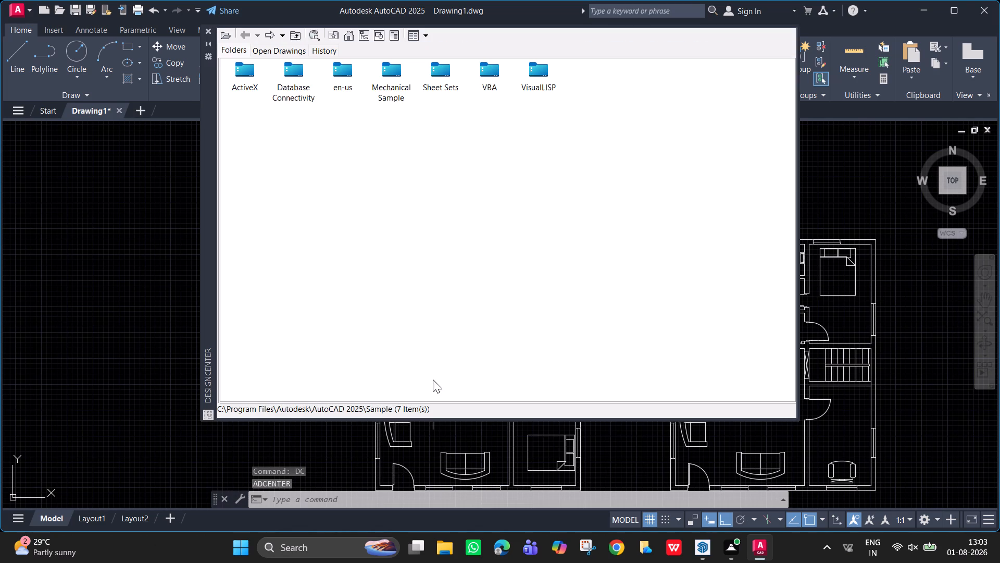
double_click(348, 74)
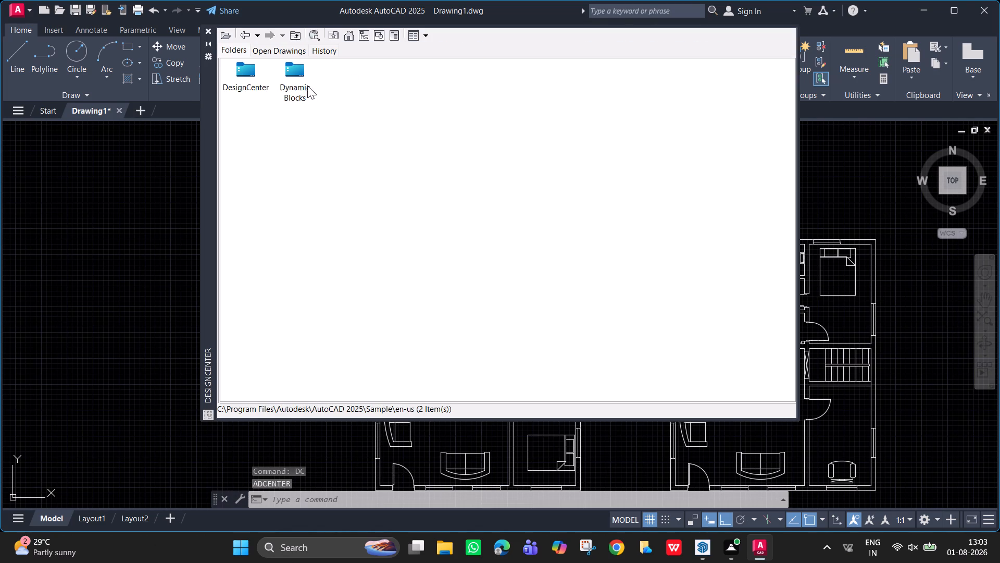
double_click(249, 76)
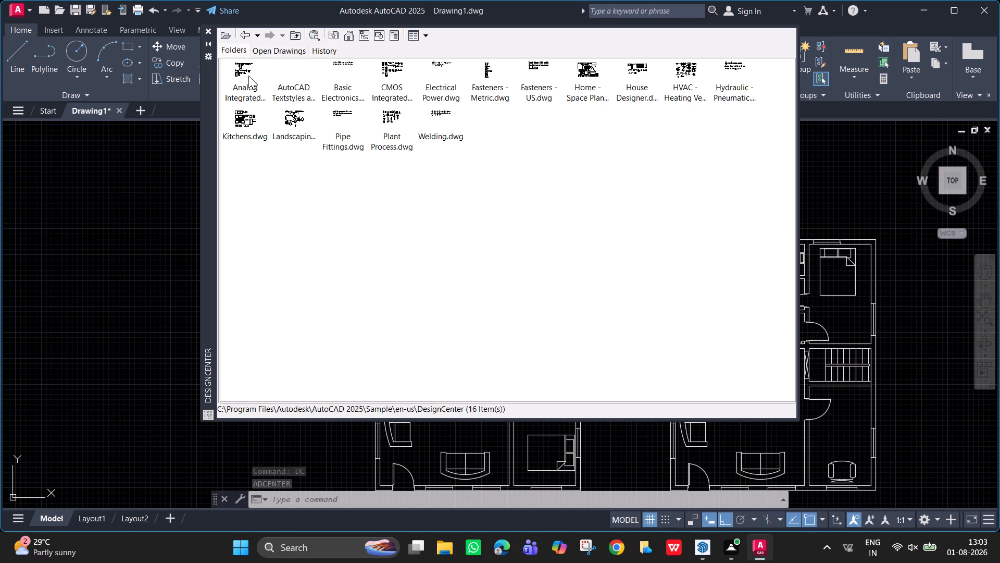
double_click(582, 80)
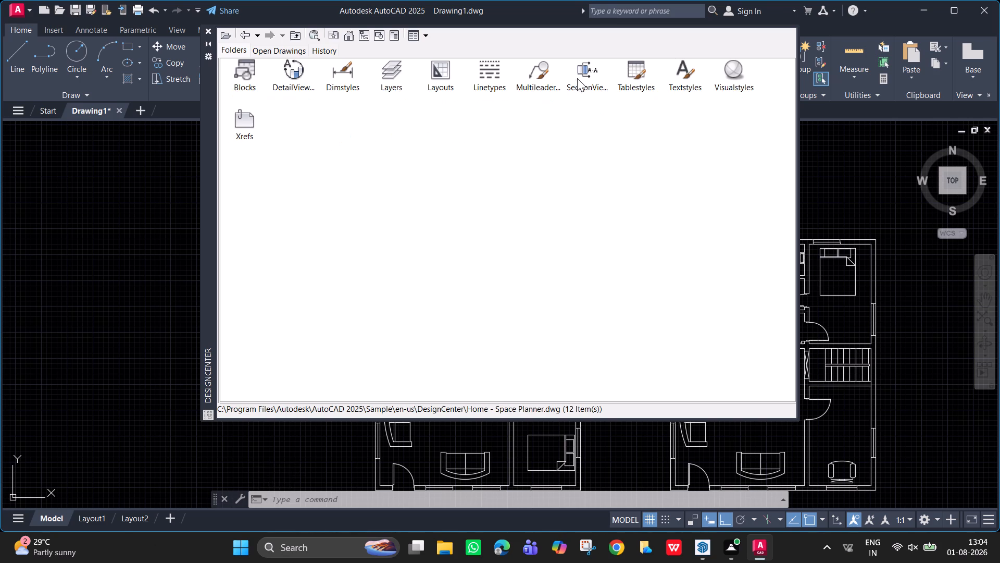
double_click(239, 77)
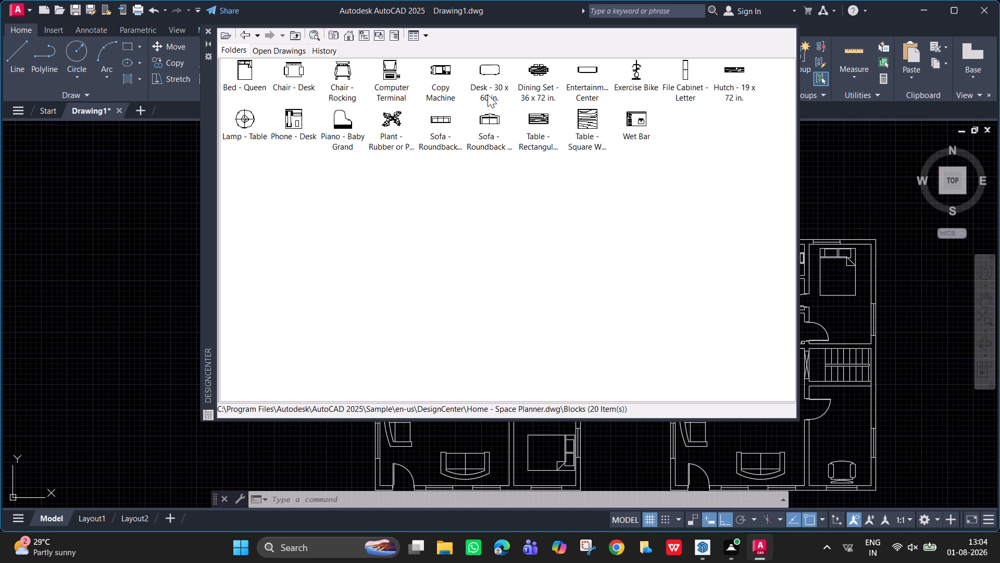
Insert the Desk - 30 x 60 in. block in the empty area beside the plan with the kitchen stove.
left_click(493, 74)
left_click(489, 72)
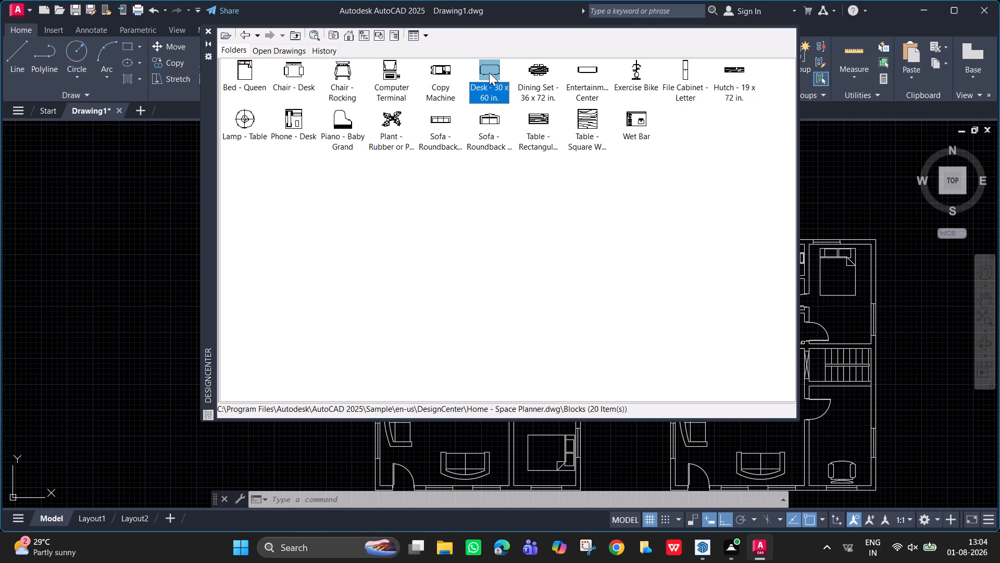
double_click(494, 78)
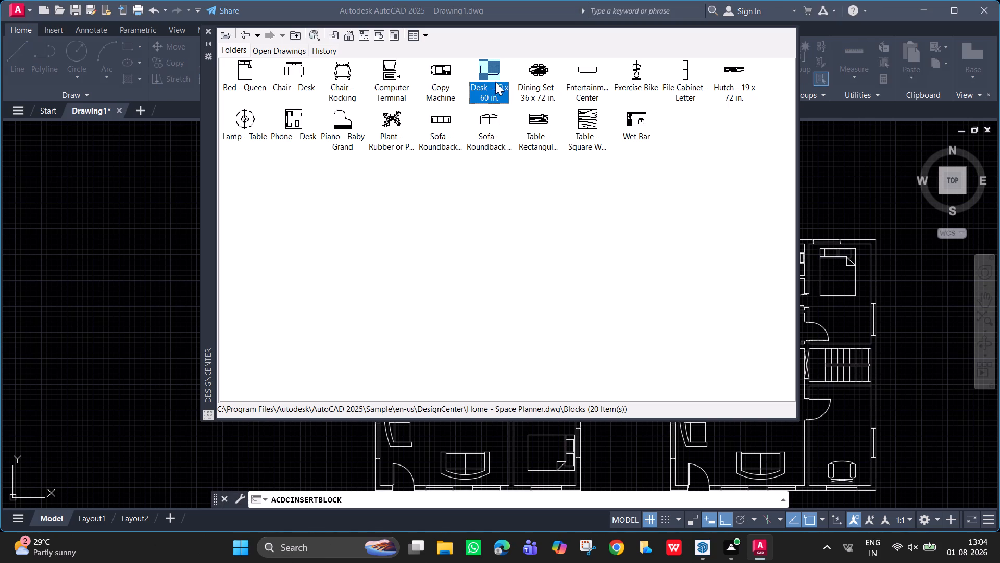
left_click(591, 373)
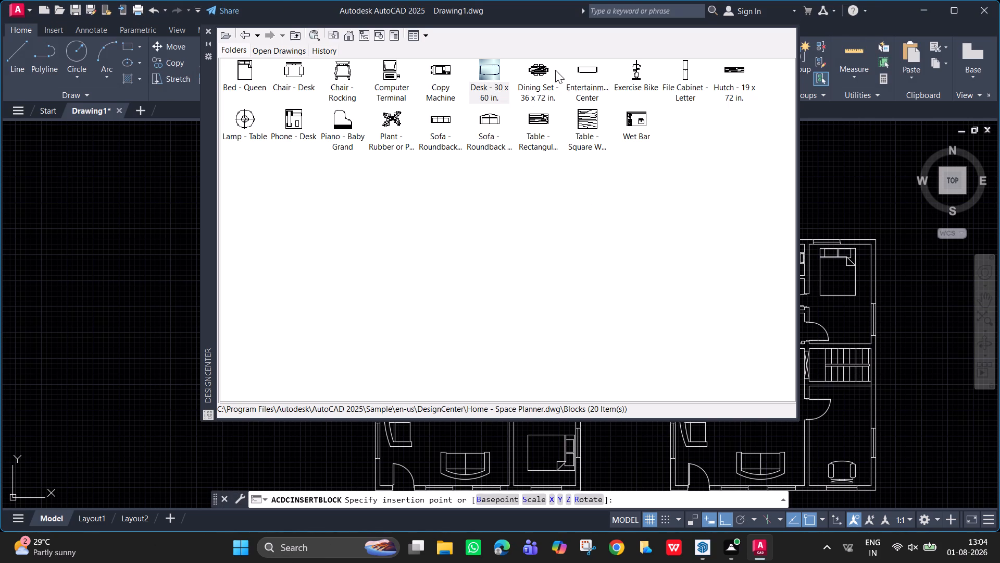
double_click(587, 77)
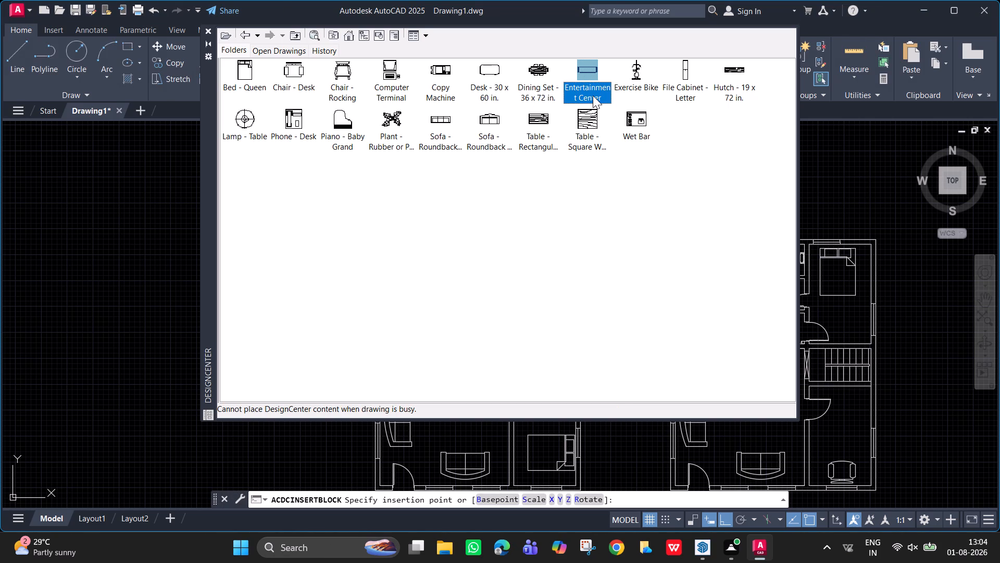
left_click(593, 95)
left_click(592, 94)
double_click(592, 94)
left_click(301, 76)
left_click(350, 71)
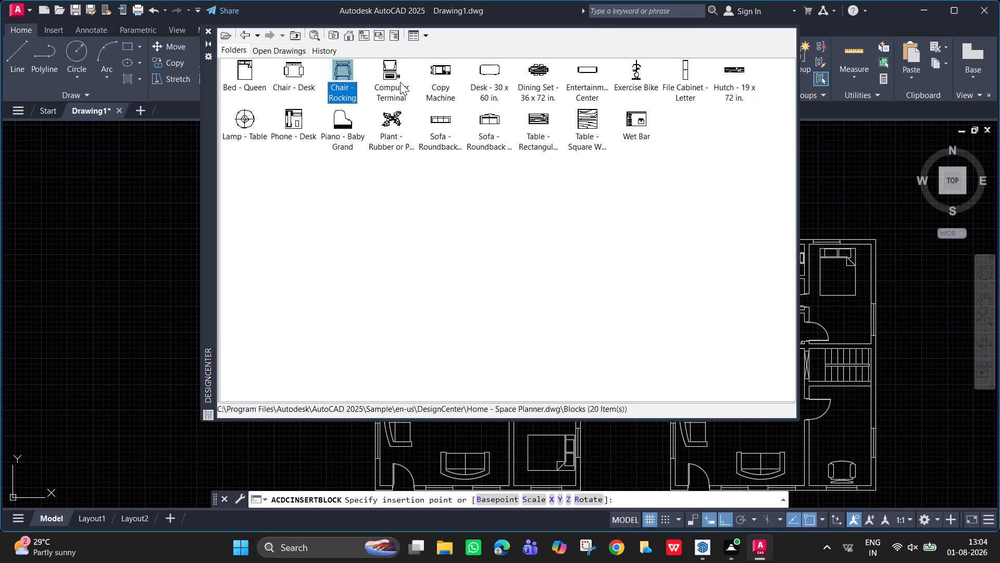
left_click(400, 82)
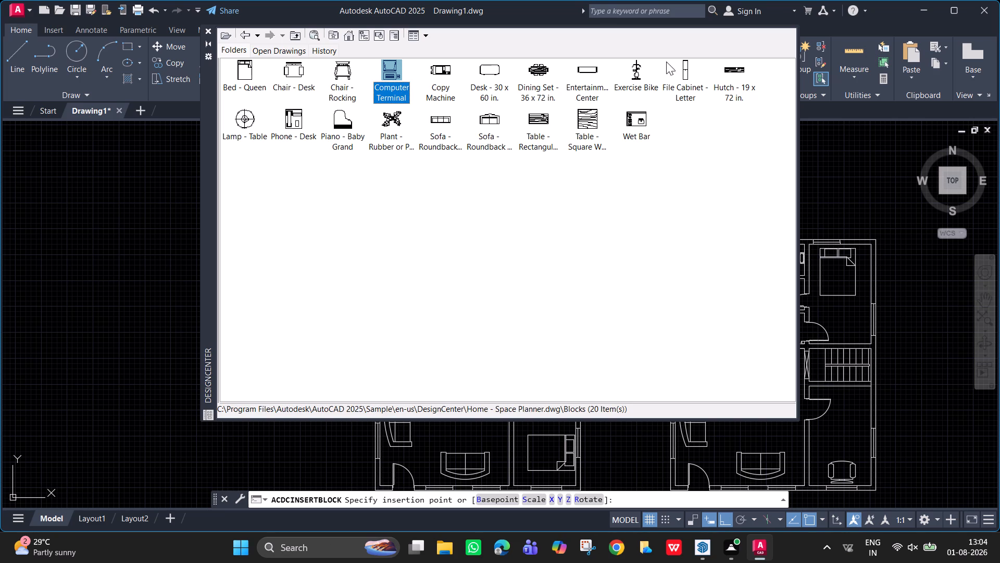
left_click(501, 72)
double_click(495, 70)
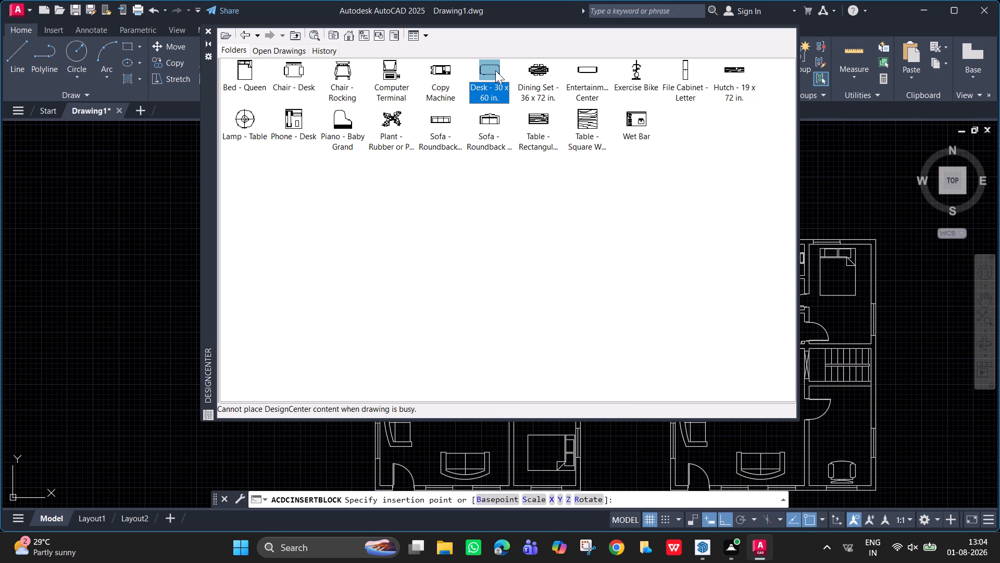
double_click(493, 99)
right_click(480, 90)
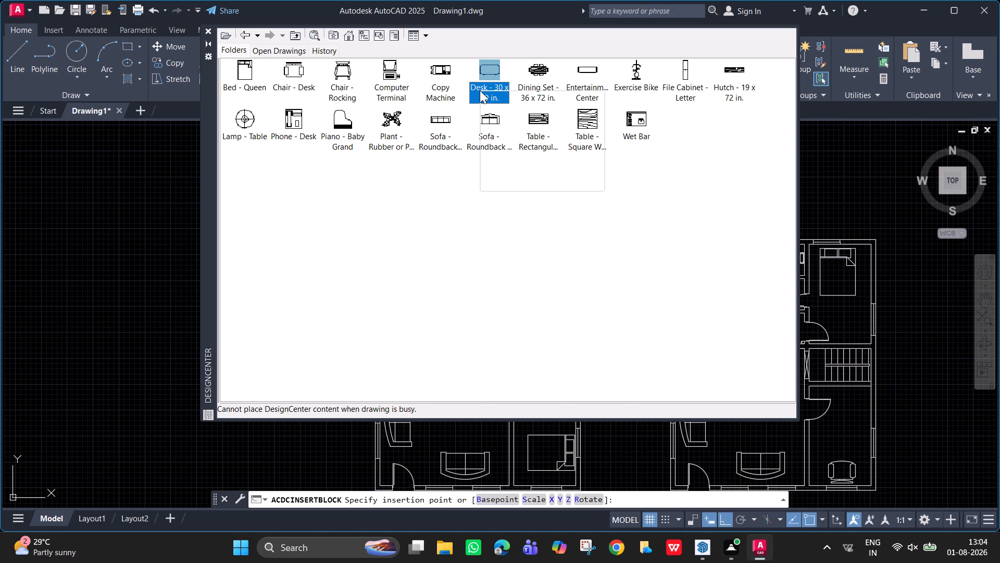
left_click(517, 102)
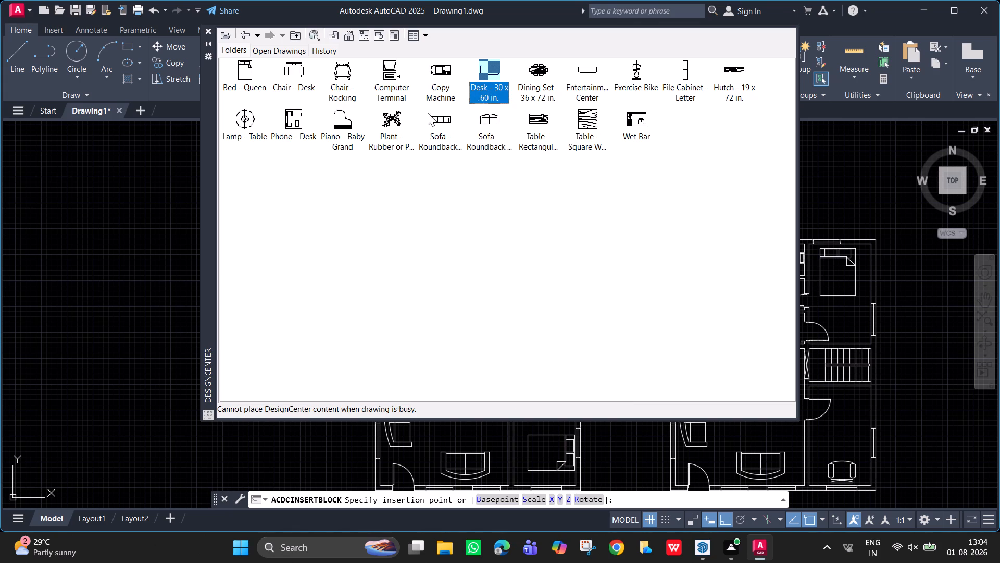
left_click(110, 233)
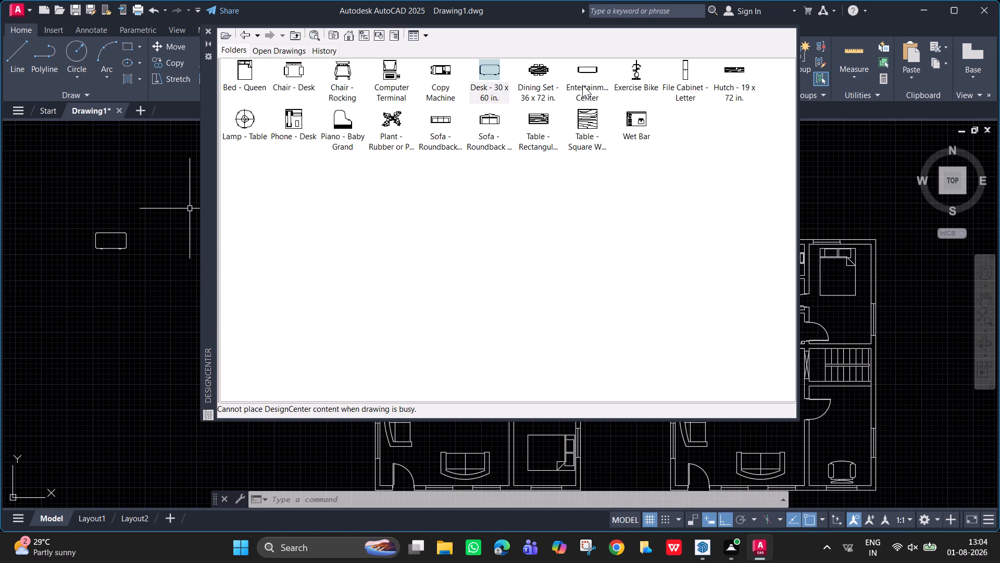
Insert the Entertainment Center block at scale 1 and rotation 0 in the empty area above the desk.
left_click(582, 85)
right_click(583, 80)
right_click_drag(589, 86, 590, 101)
right_click(585, 80)
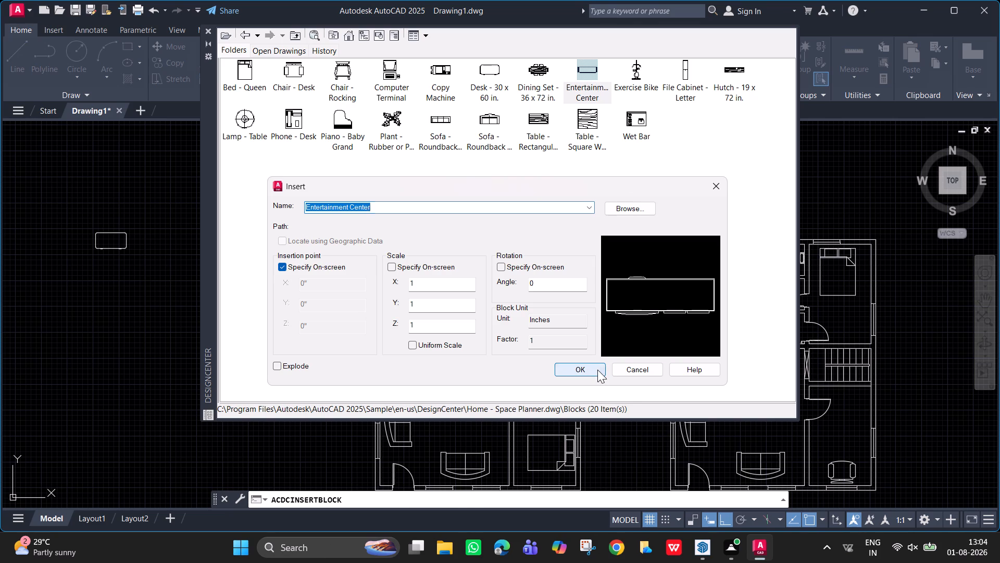
left_click(597, 370)
left_click(82, 165)
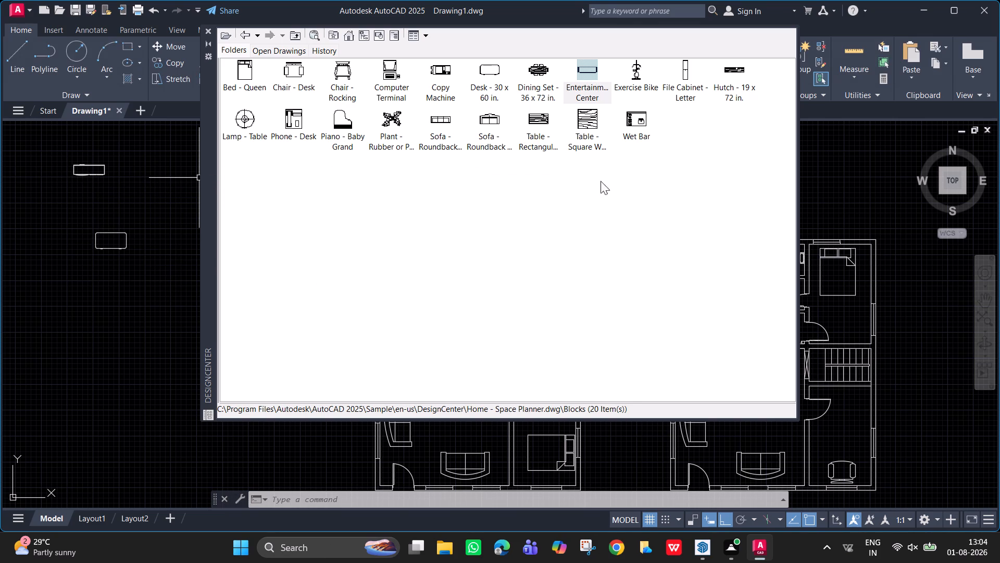
Insert the Computer Terminal block at scale 1 and rotation 0 near the desk, and close DesignCenter.
left_click(589, 122)
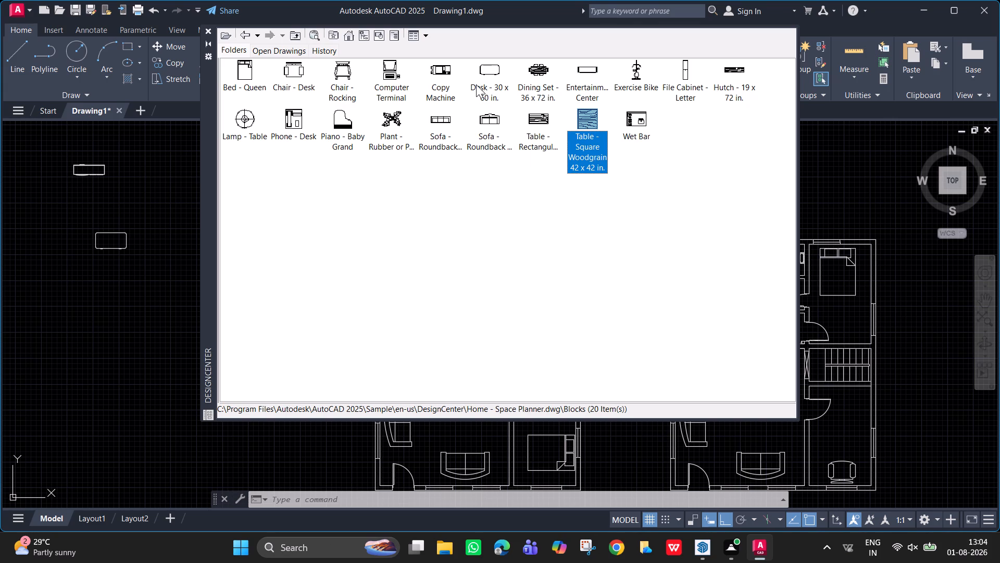
left_click(398, 71)
right_click(398, 71)
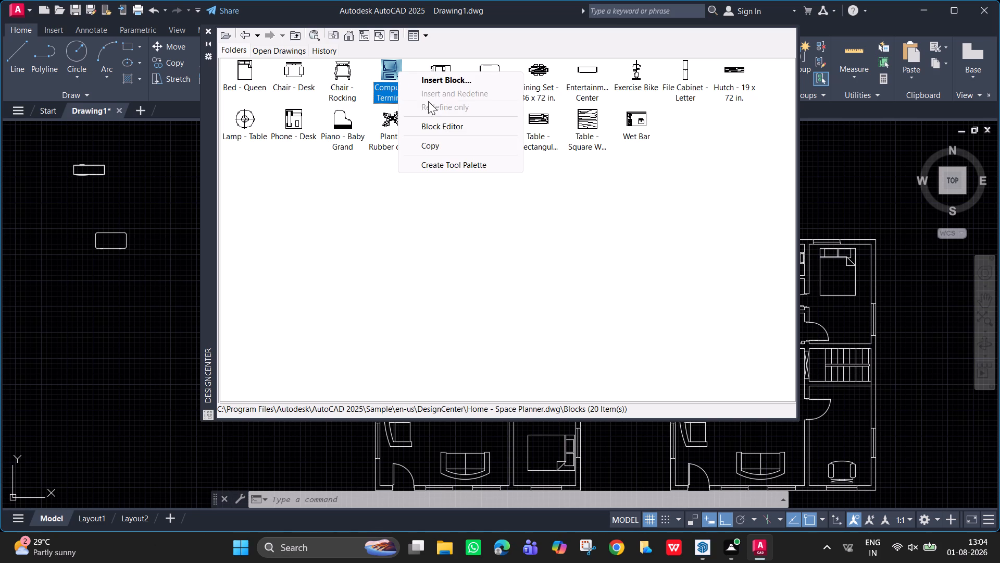
left_click(415, 83)
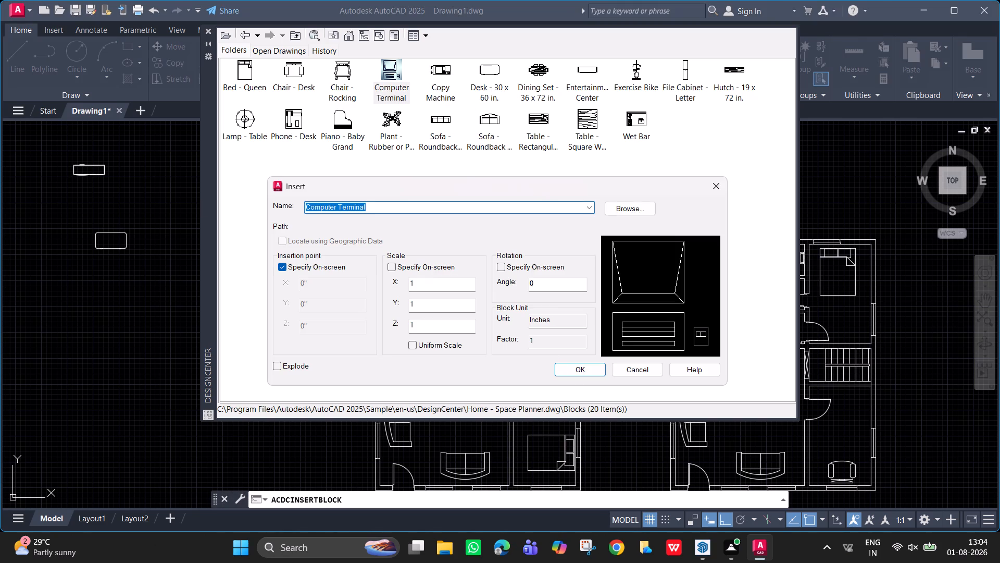
left_click(591, 371)
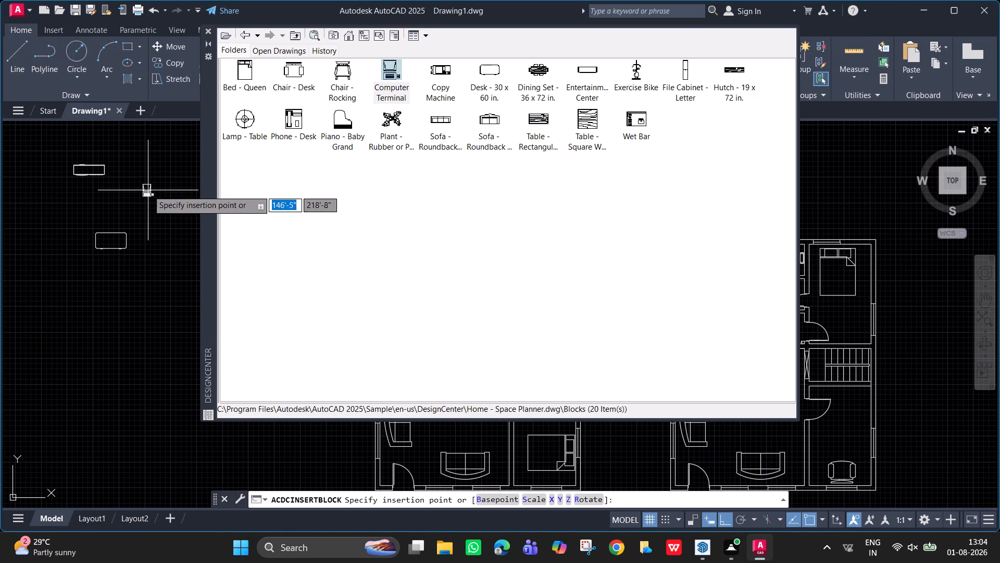
left_click(147, 190)
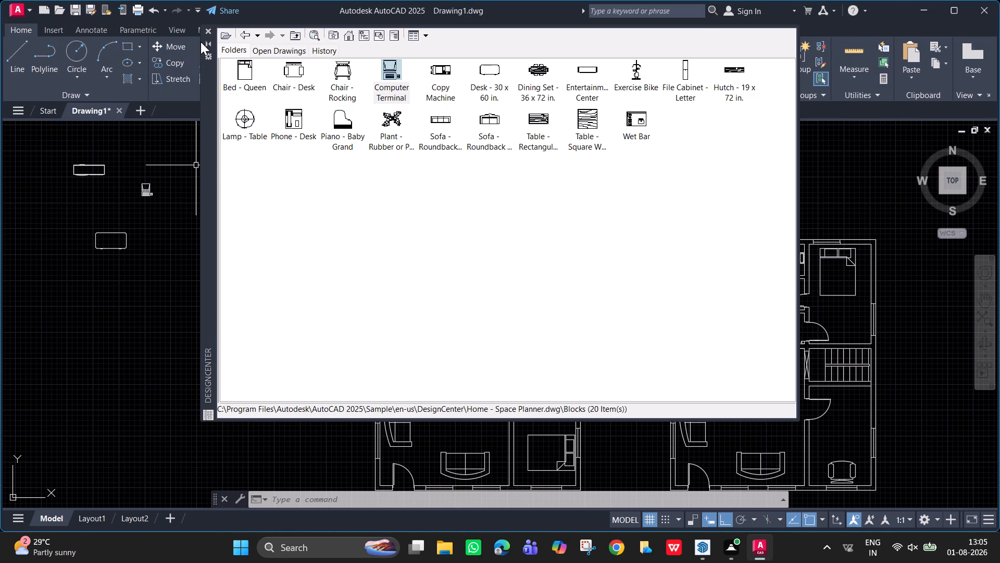
left_click(208, 28)
Move the entertainment center, with ortho off, against the upper wall of the living room in the plan with the kitchen stove.
scroll(150, 247, "up", 1)
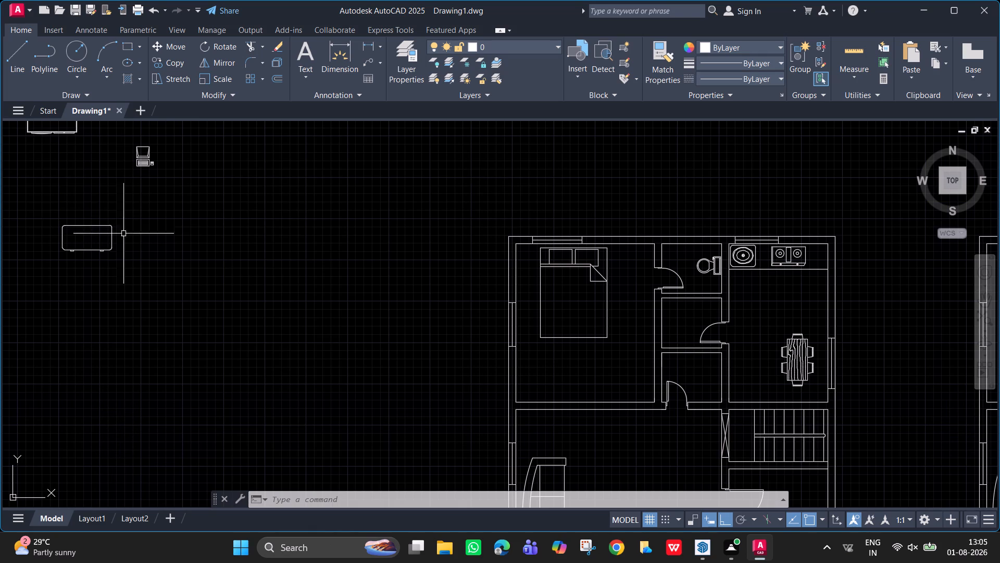
middle_click_drag(90, 180, 103, 209)
left_click(76, 153)
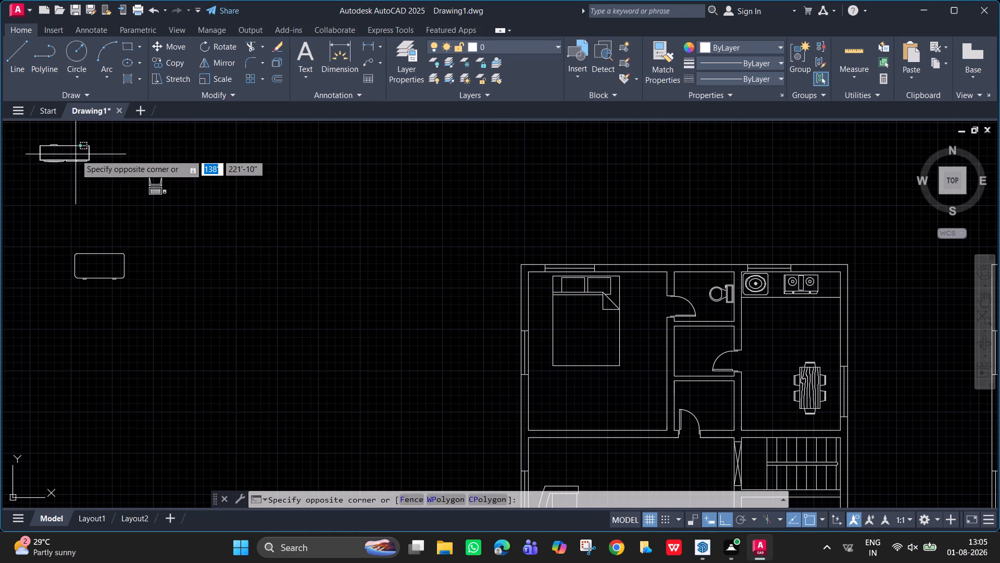
left_click(65, 142)
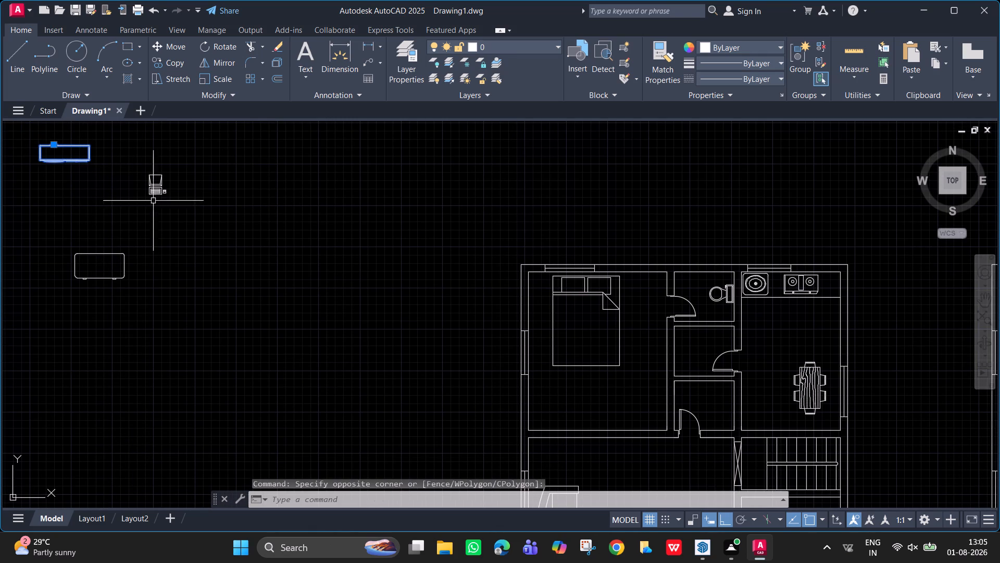
key("m")
key("Return")
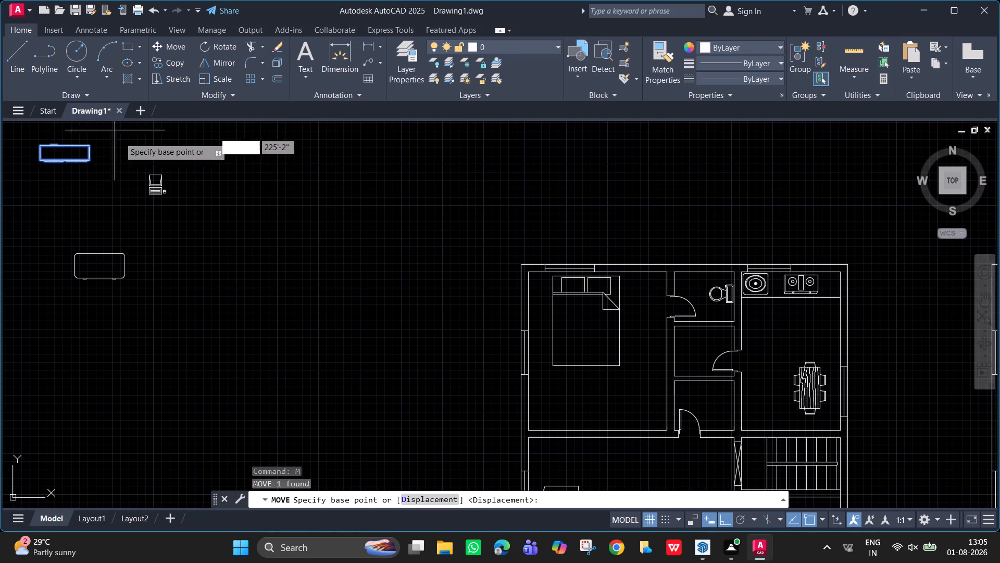
left_click(90, 148)
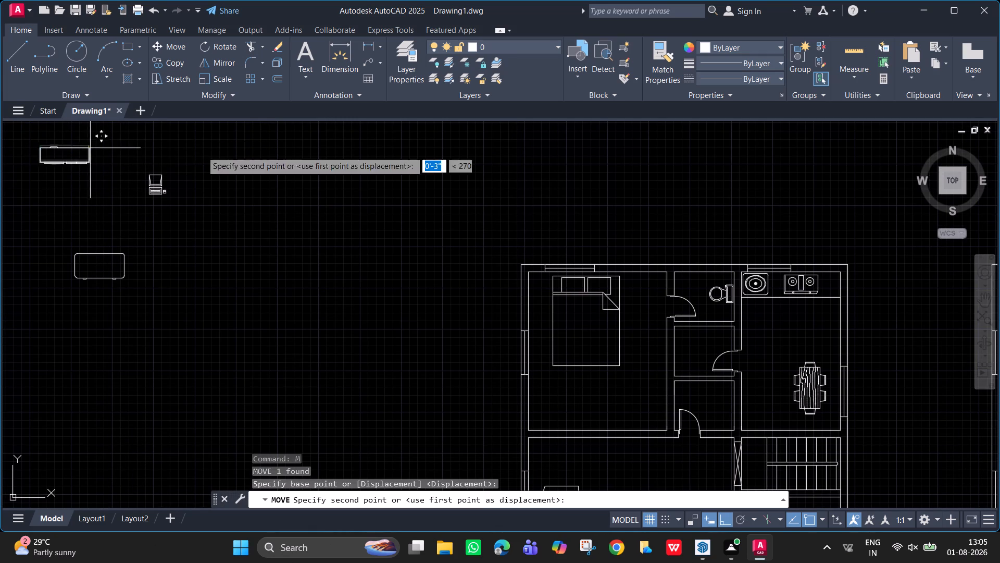
key("F8")
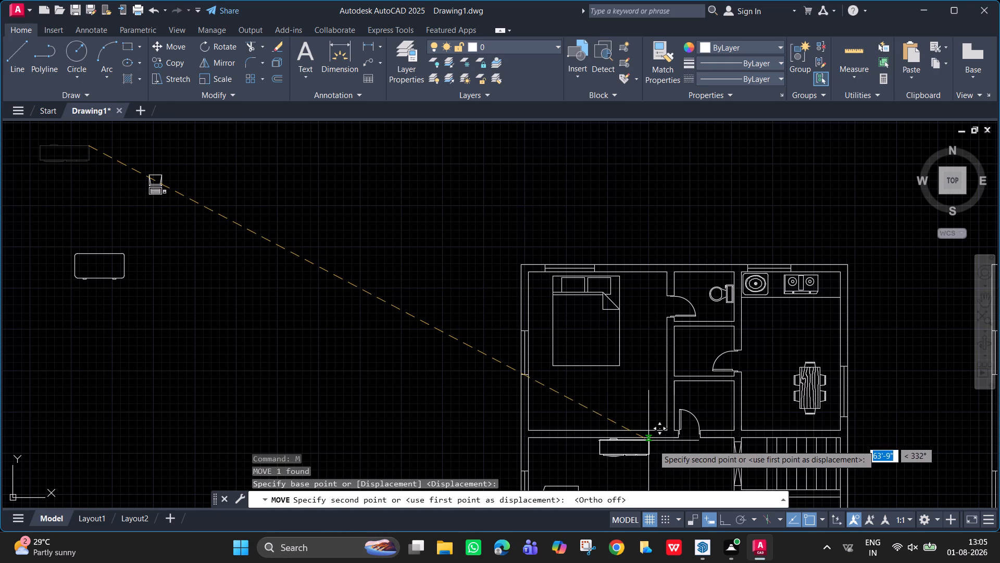
scroll(656, 444, "up", 1)
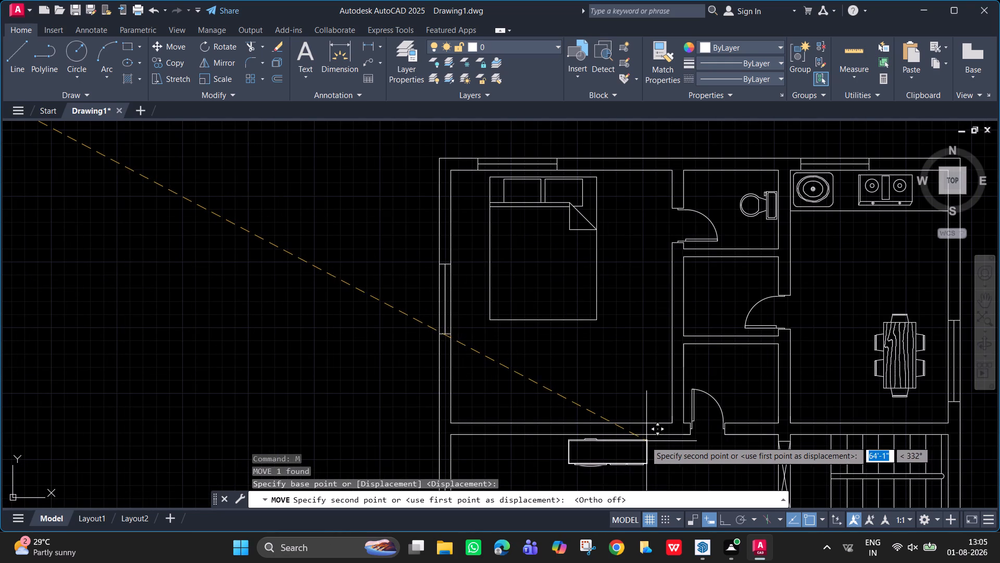
left_click(647, 441)
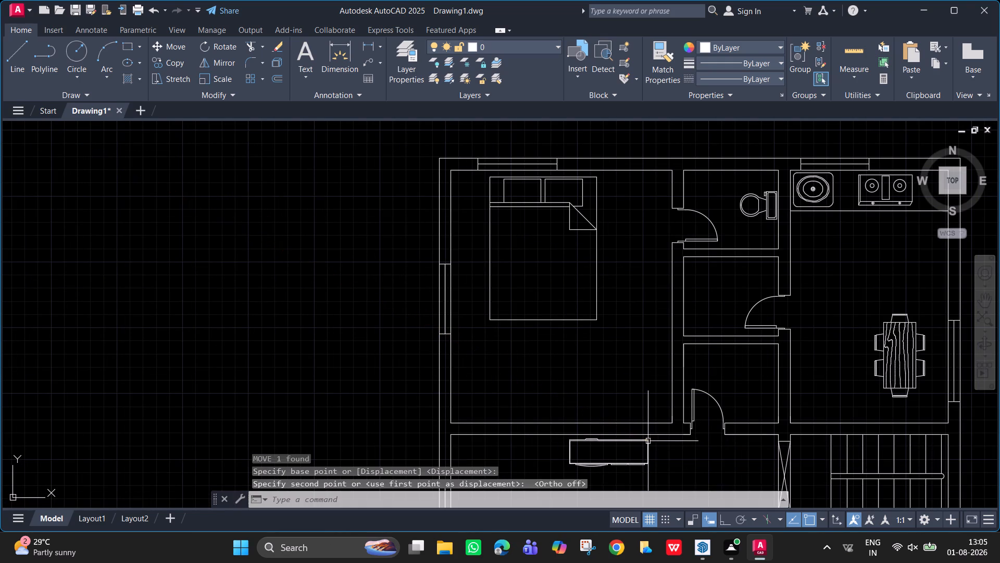
Move the computer terminal into the small room with the armchair in the plan without the kitchen stove.
scroll(666, 431, "down", 2)
middle_click_drag(663, 428, 585, 307)
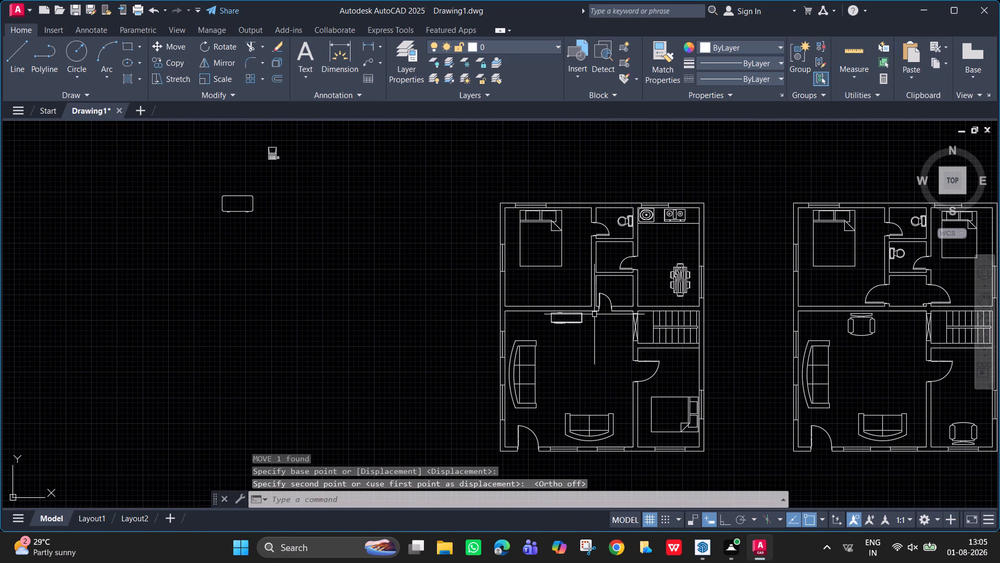
left_click_drag(302, 172, 281, 153)
left_click(262, 139)
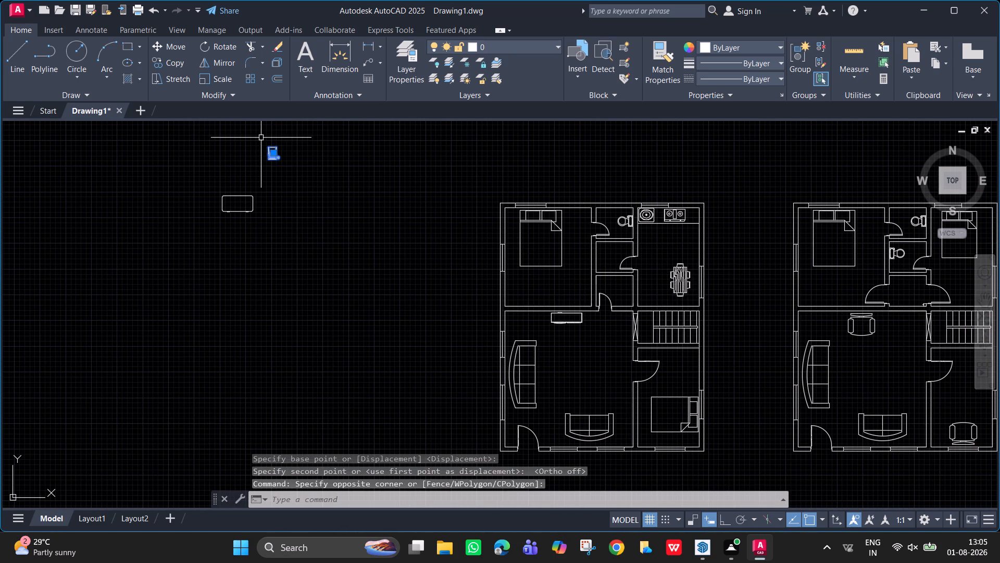
key("m")
key("Return")
left_click(279, 160)
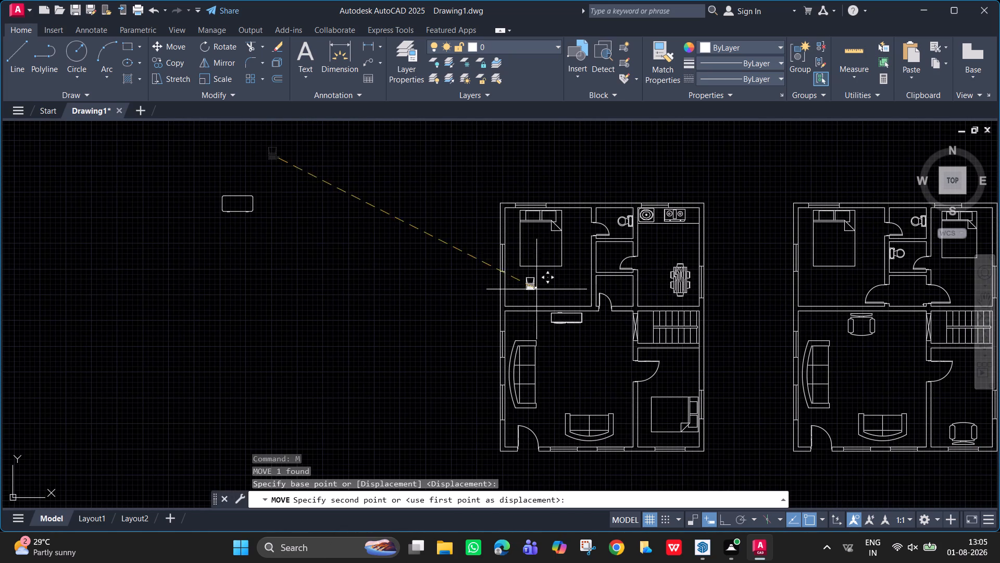
middle_click_drag(868, 388, 520, 354)
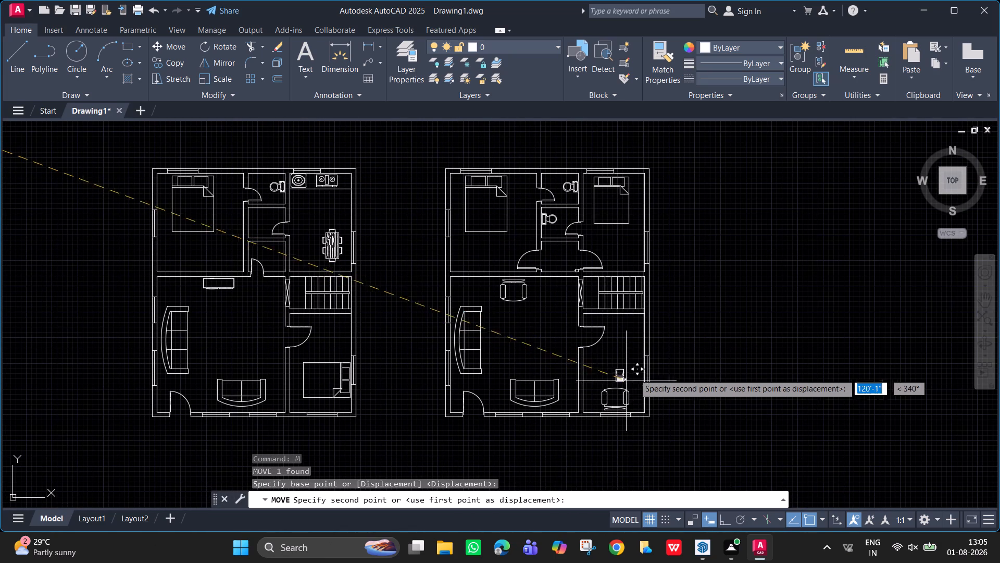
scroll(639, 373, "up", 4)
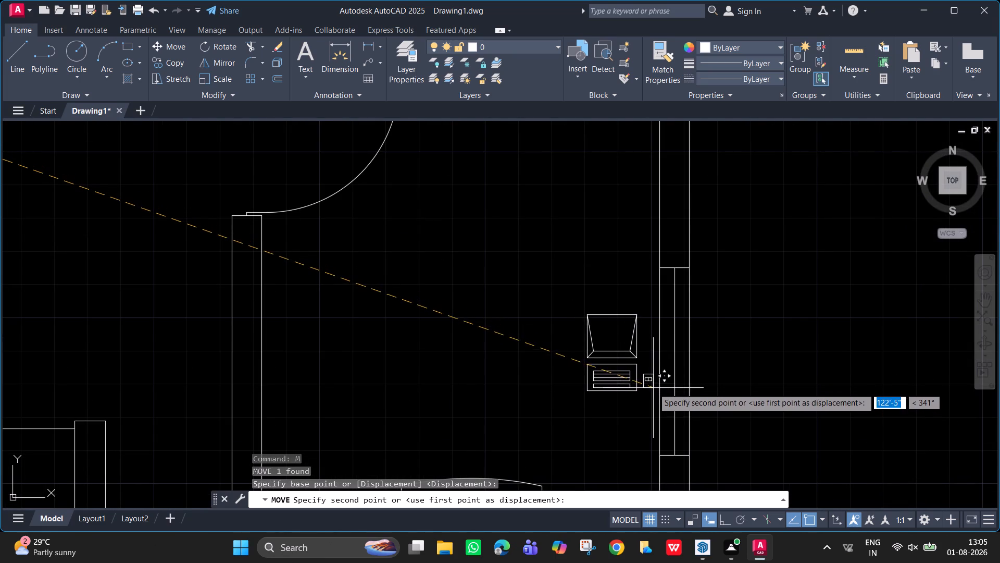
scroll(380, 372, "down", 2)
middle_click_drag(380, 372, 426, 284)
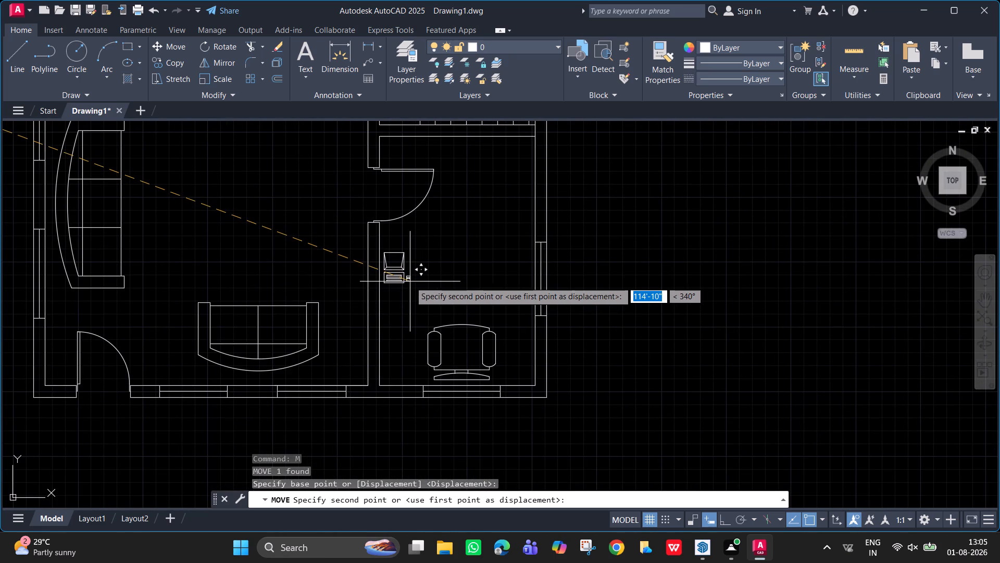
left_click(410, 281)
Rotate the computer terminal 90° counterclockwise about its monitor's corner, with ortho on, so the monitor faces away from the wall.
left_click(408, 270)
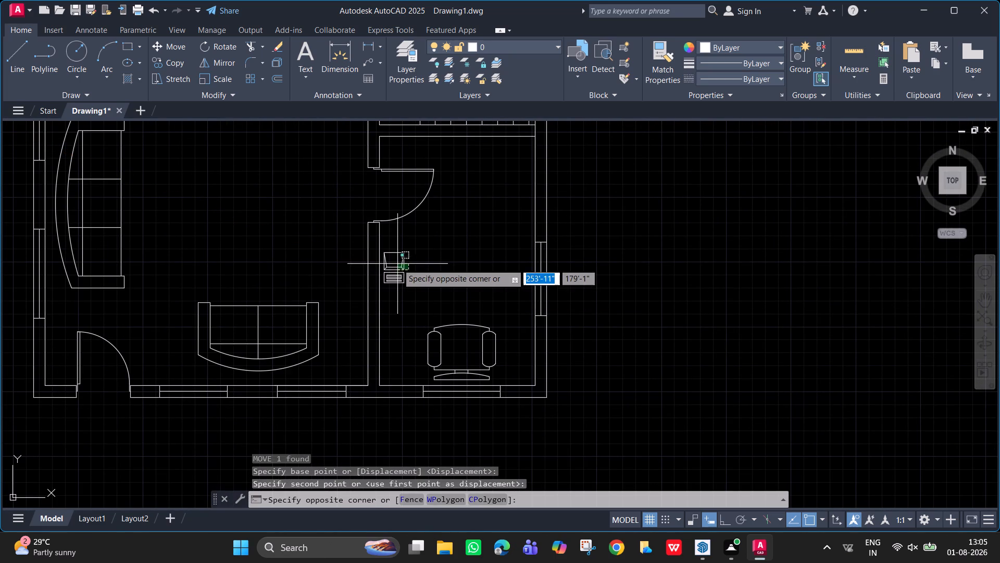
left_click(395, 262)
scroll(421, 293, "up", 3)
middle_click_drag(421, 291, 479, 333)
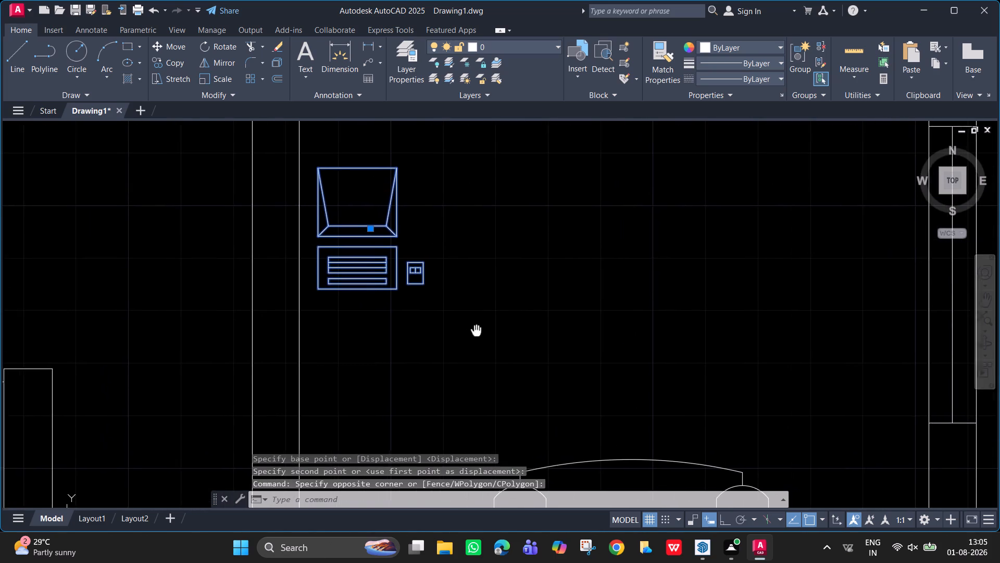
middle_click_drag(479, 333, 480, 333)
key("r")
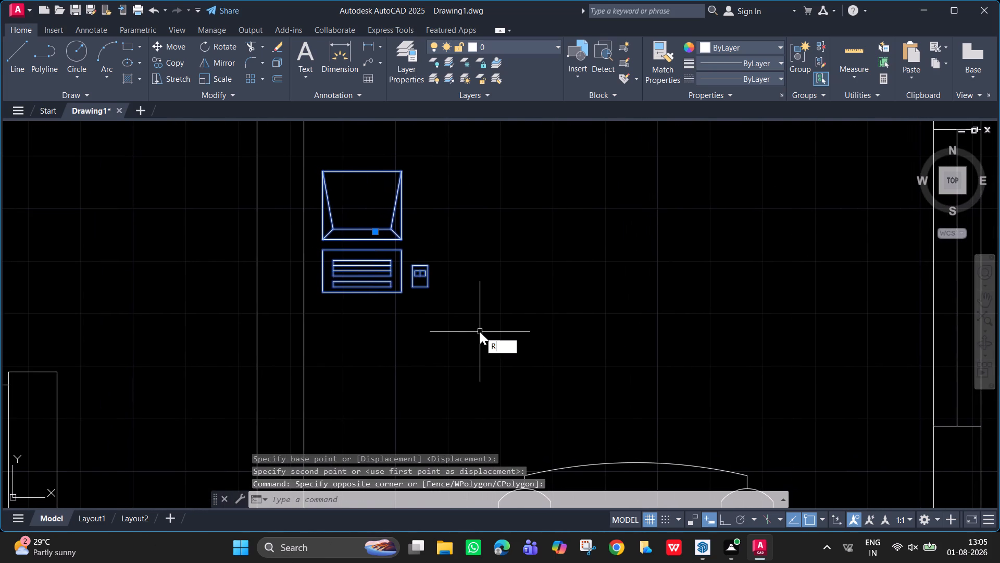
key("o")
key("Return")
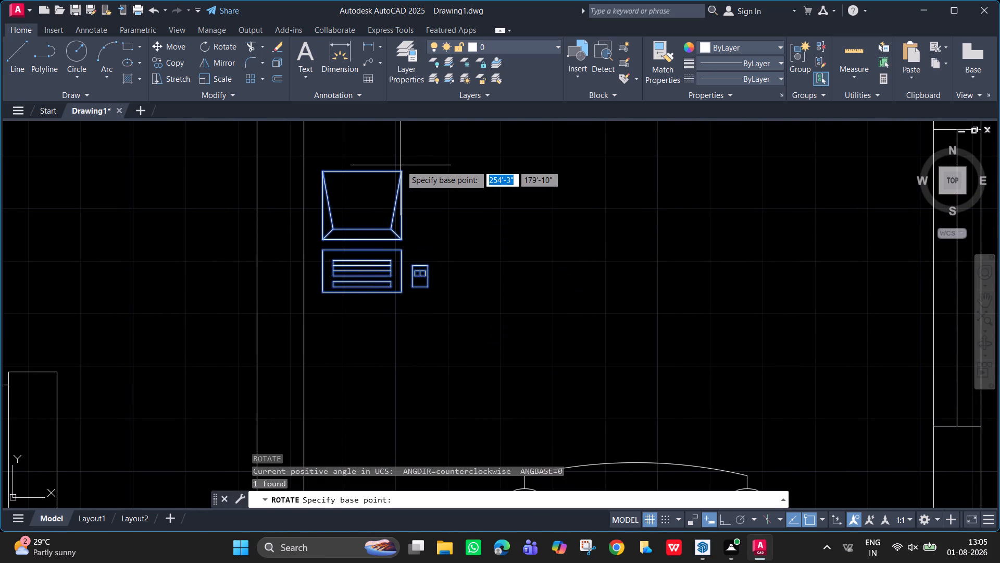
left_click(401, 170)
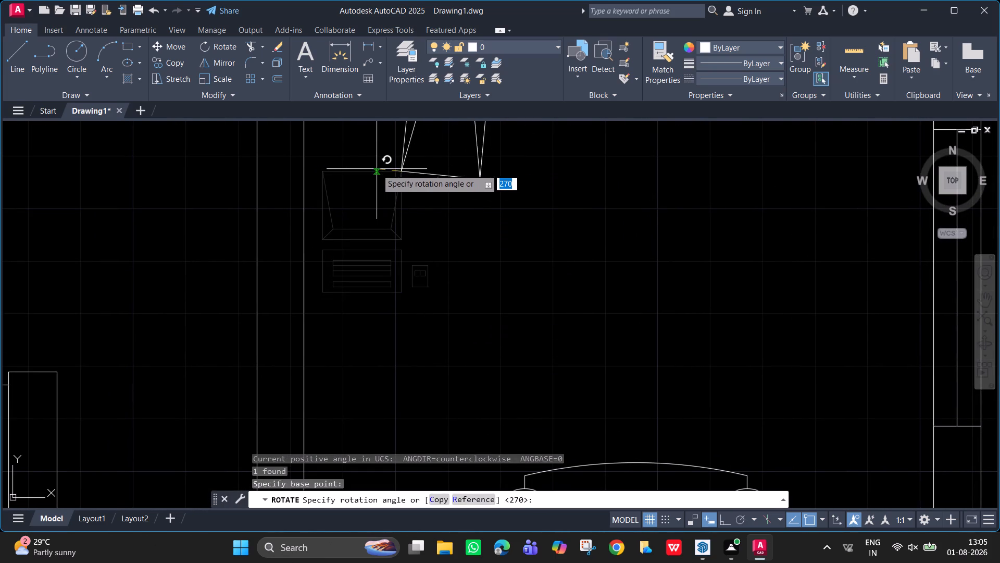
key("F8")
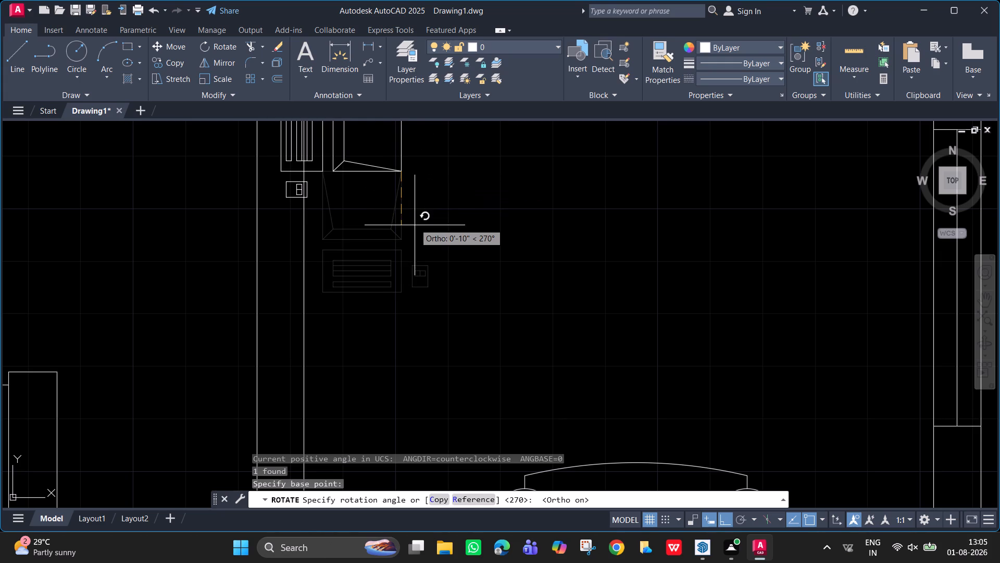
left_click(384, 127)
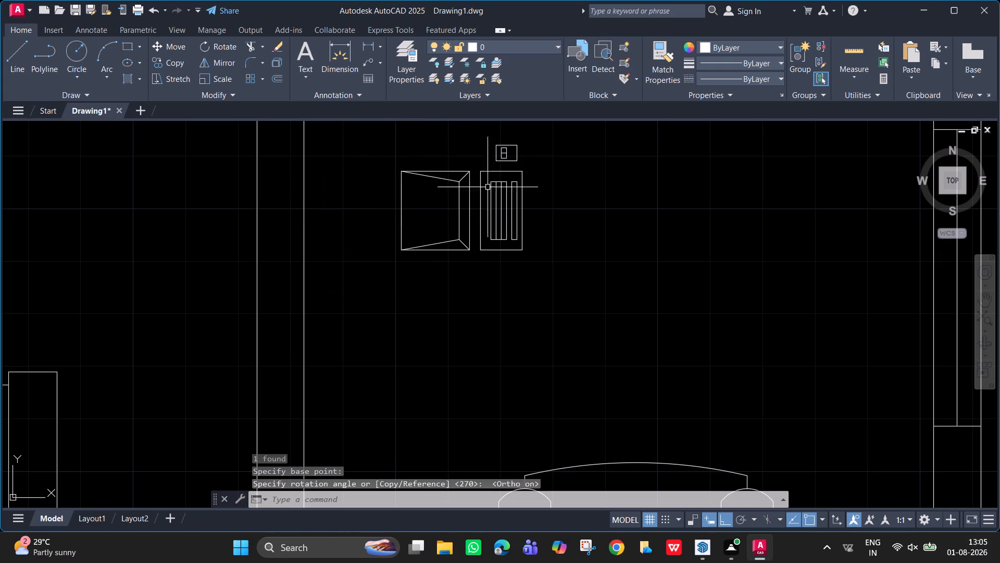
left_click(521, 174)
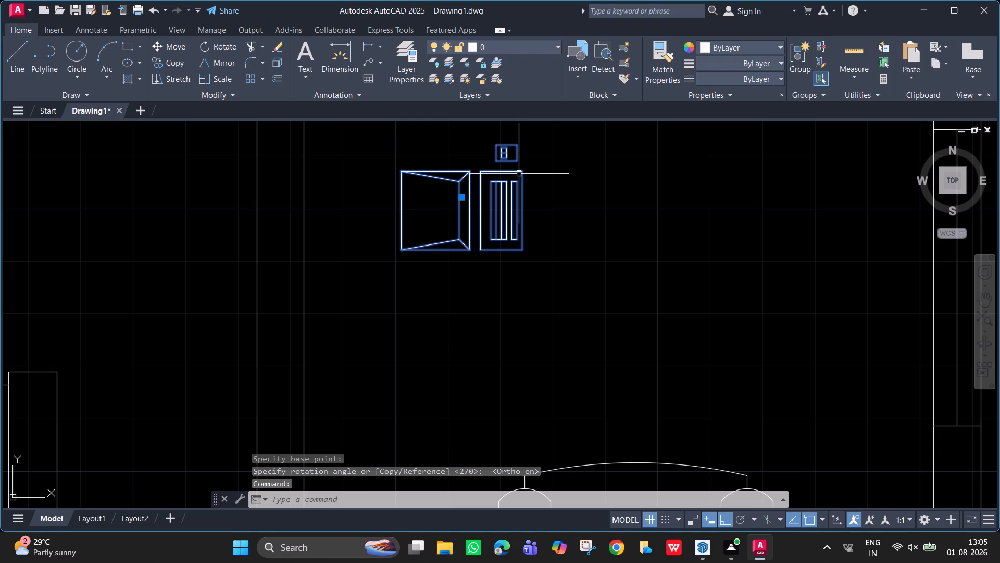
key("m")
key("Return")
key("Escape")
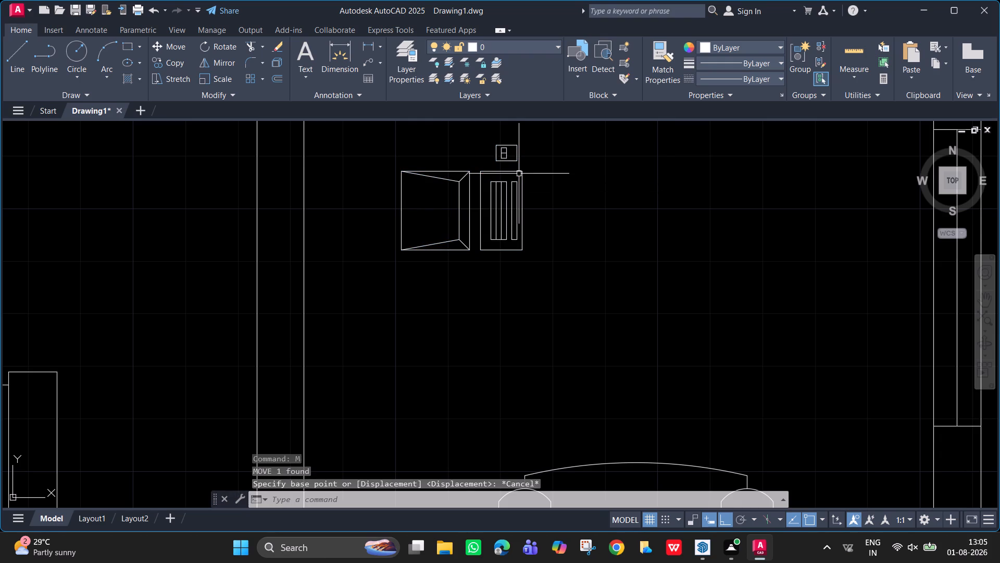
Scale up the computer terminal freehand from a base point just beside its keyboard.
type("SC")
key("Return")
left_click(518, 172)
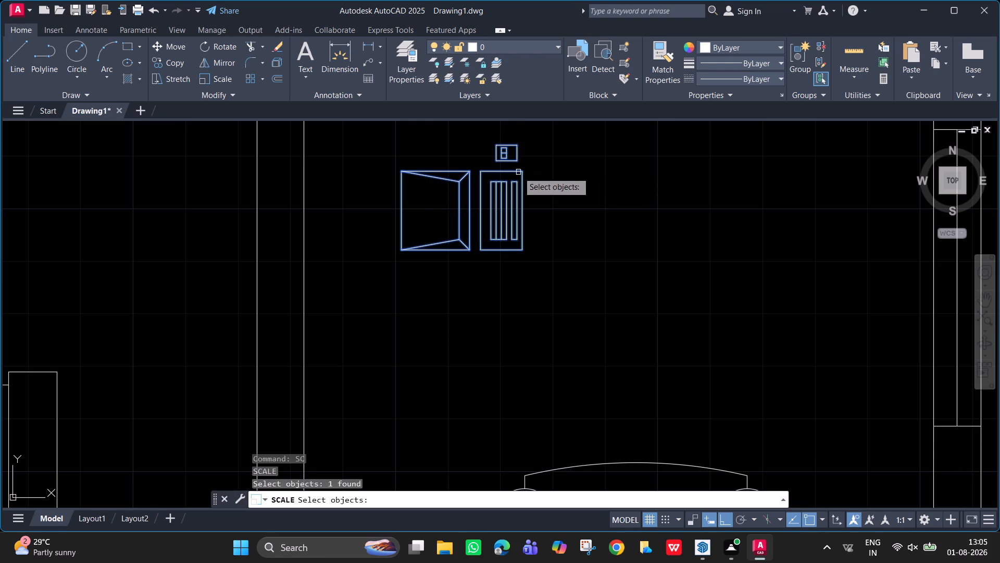
key("Return")
left_click(529, 177)
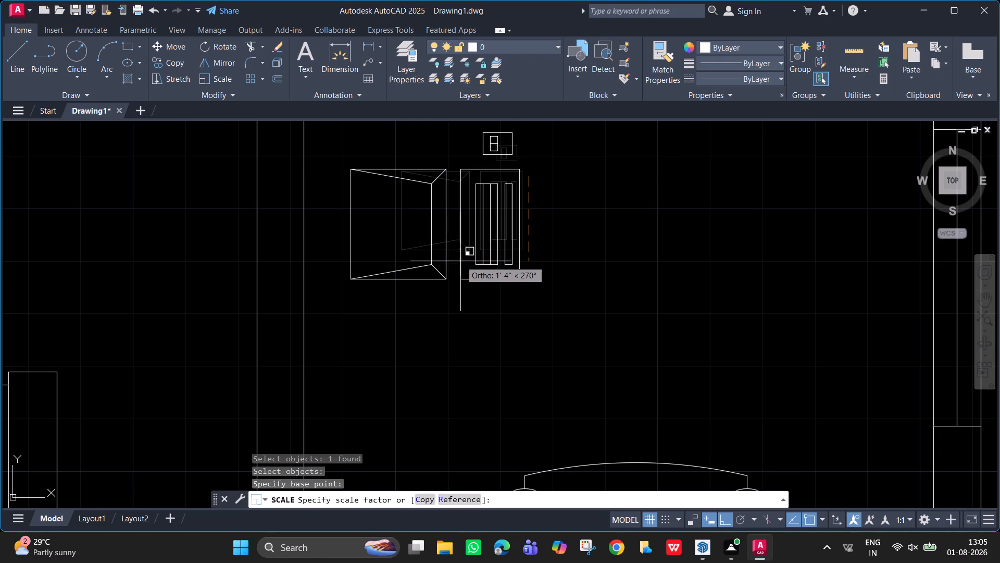
left_click(451, 267)
Move the enlarged computer terminal close against the wall that separates the small room from the living room.
scroll(541, 227, "down", 2)
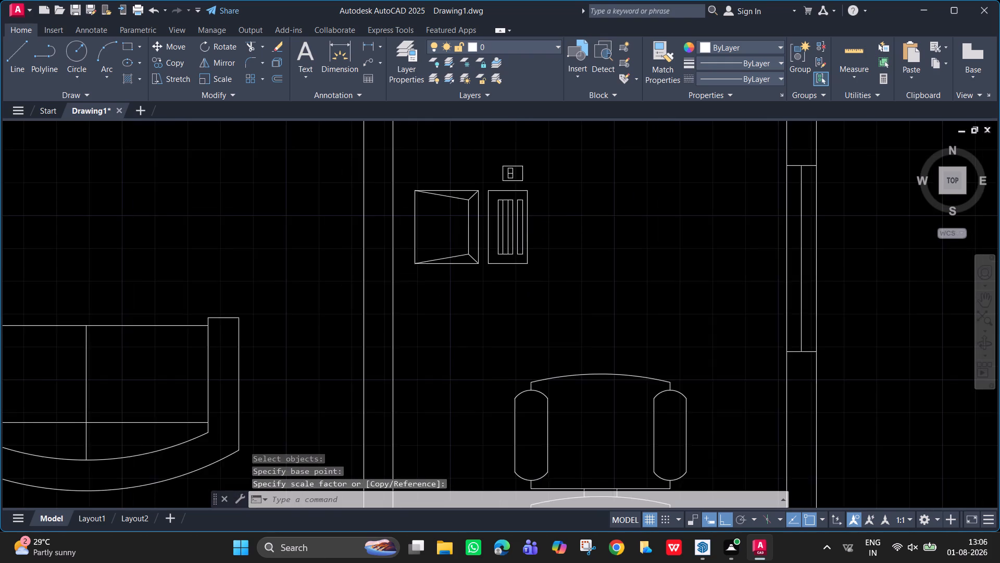
middle_click_drag(536, 232, 514, 243)
left_click(504, 226)
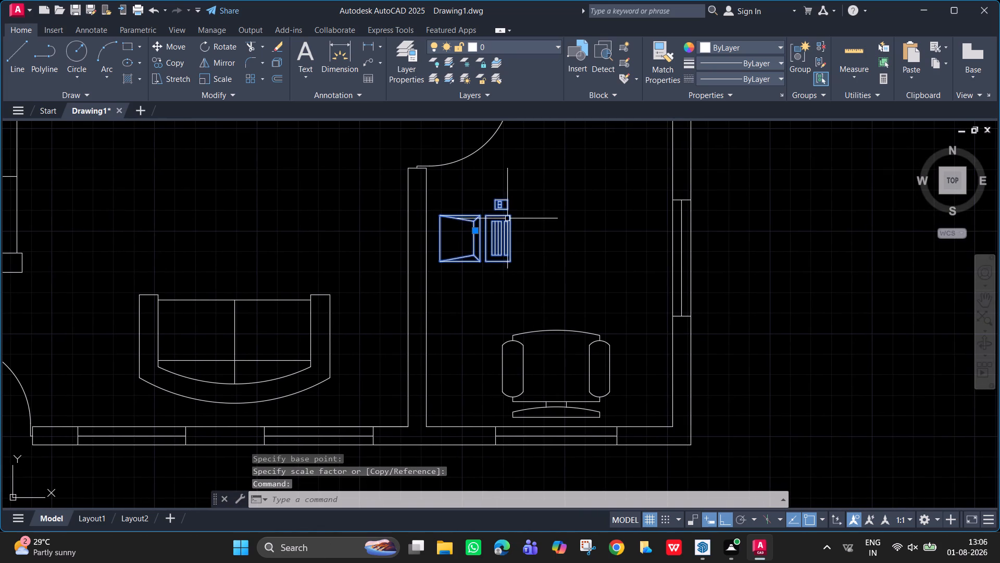
key("m")
key("Return")
left_click(509, 214)
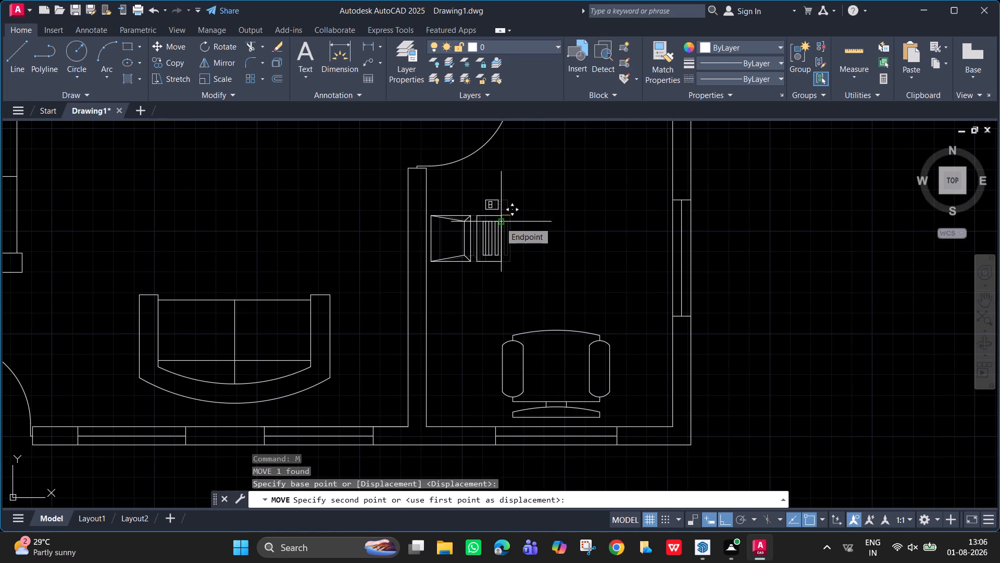
left_click(500, 222)
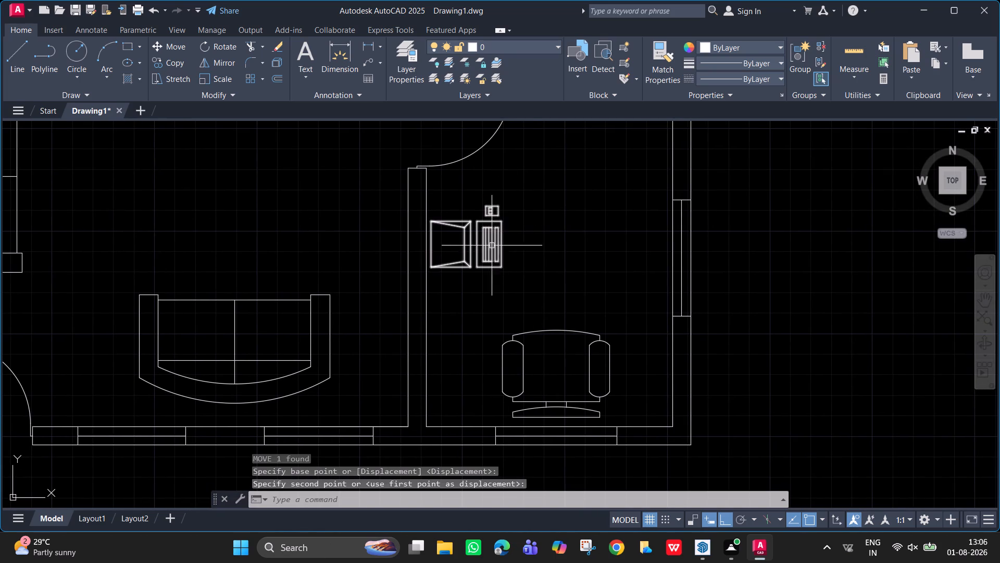
Place single-line text "MASTER BED ROOM" below the bed in the large bedroom of the plan with the kitchen stove, height 5, rotation 0.
scroll(517, 240, "down", 2)
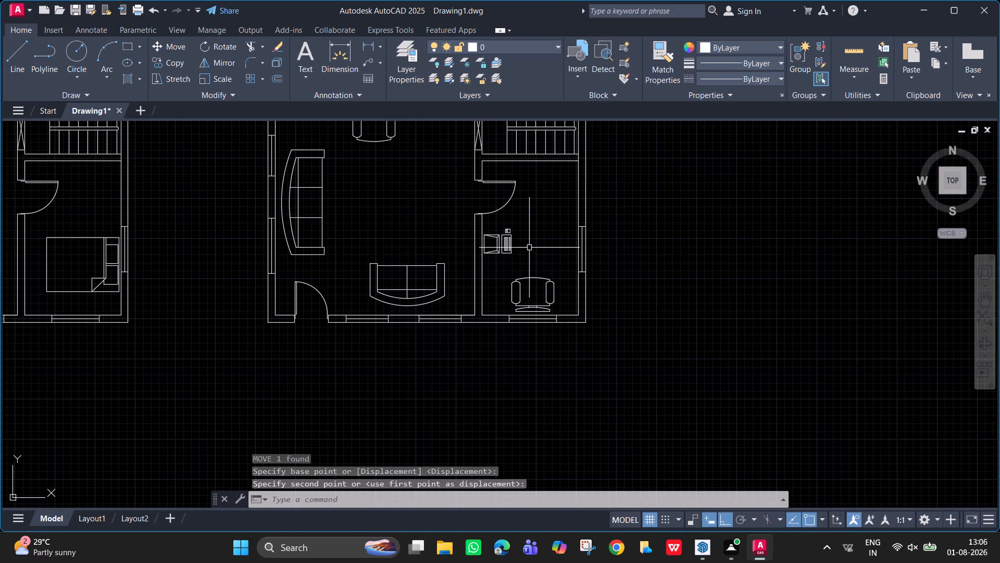
middle_click_drag(529, 248, 685, 368)
scroll(529, 248, "down", 1)
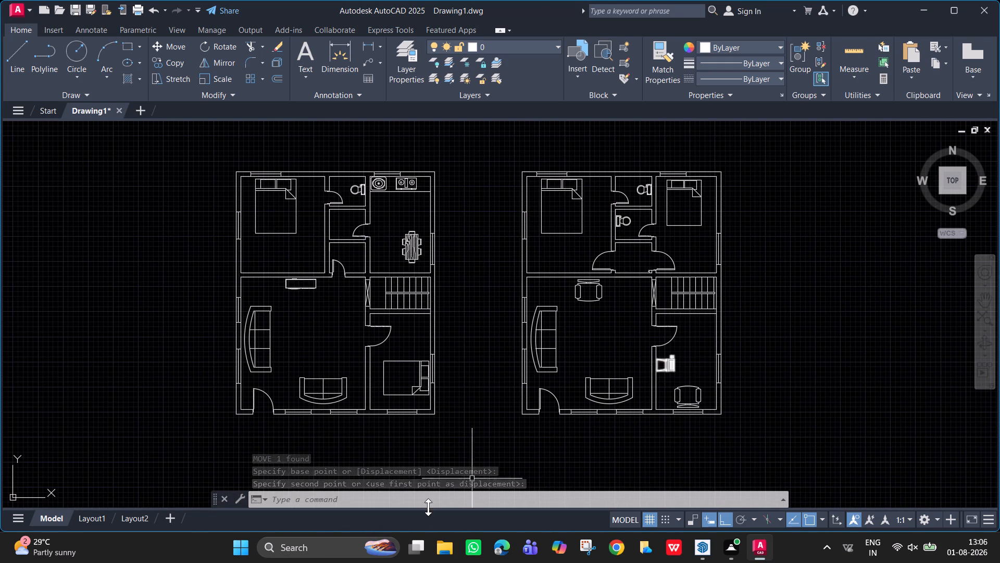
middle_click_drag(393, 268, 409, 268)
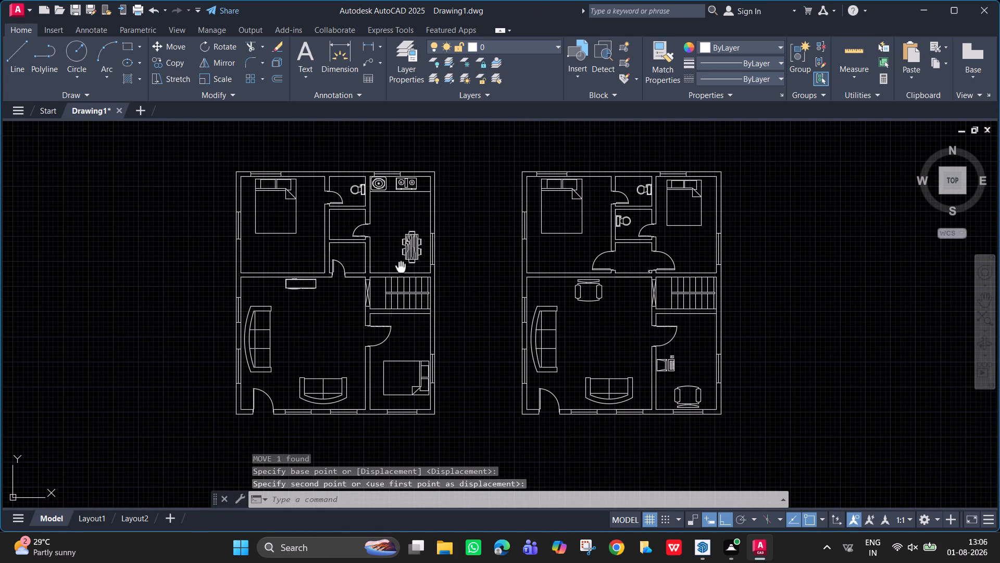
middle_click_drag(409, 268, 877, 247)
middle_click_drag(783, 234, 637, 206)
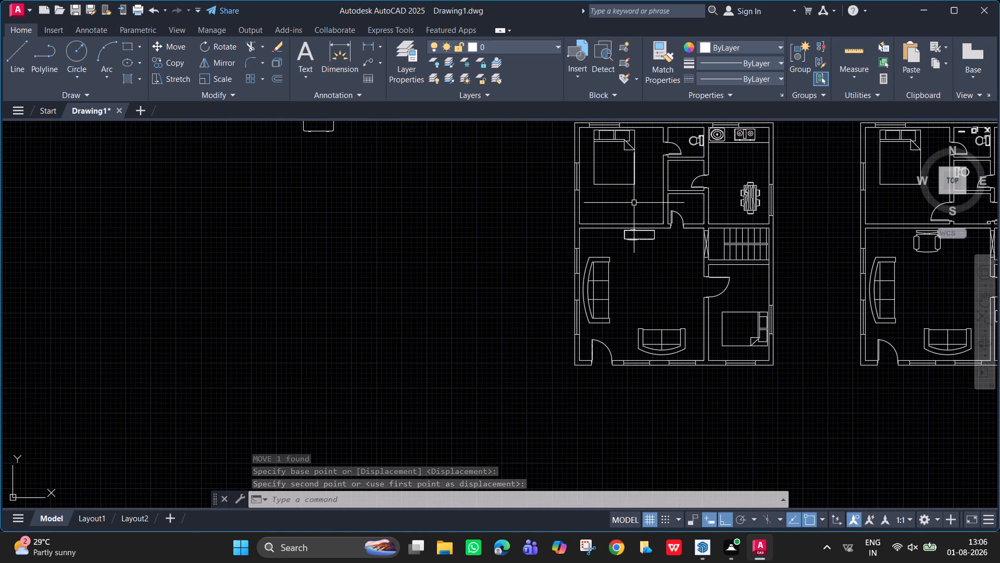
middle_click_drag(662, 259, 642, 348)
scroll(611, 311, "up", 1)
middle_click_drag(594, 313, 563, 325)
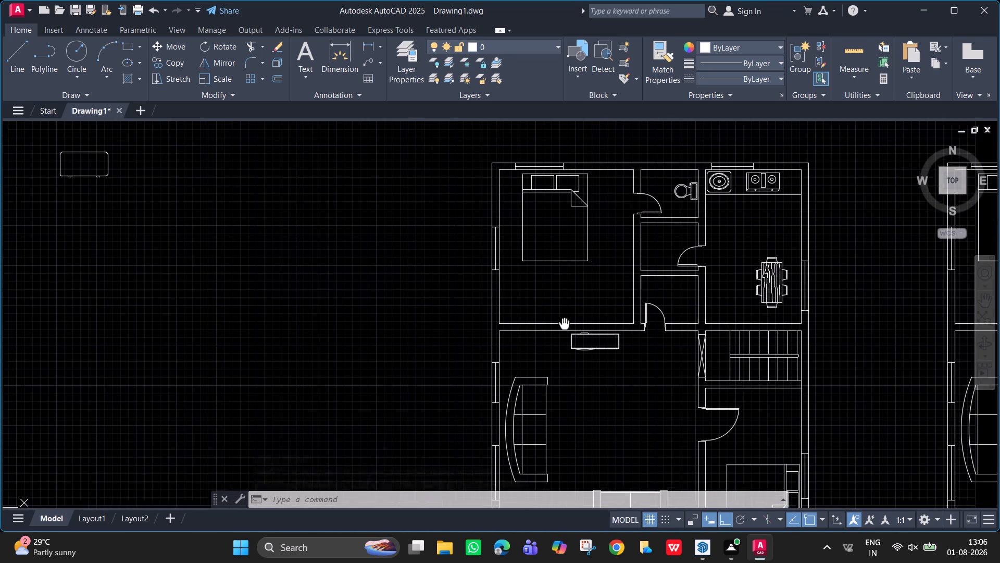
middle_click_drag(563, 325, 560, 325)
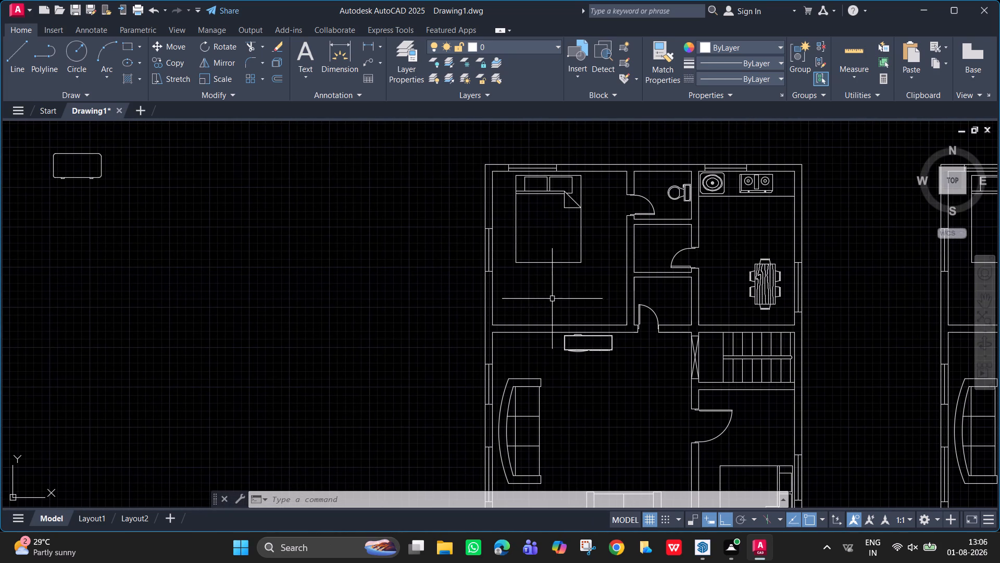
type("DT")
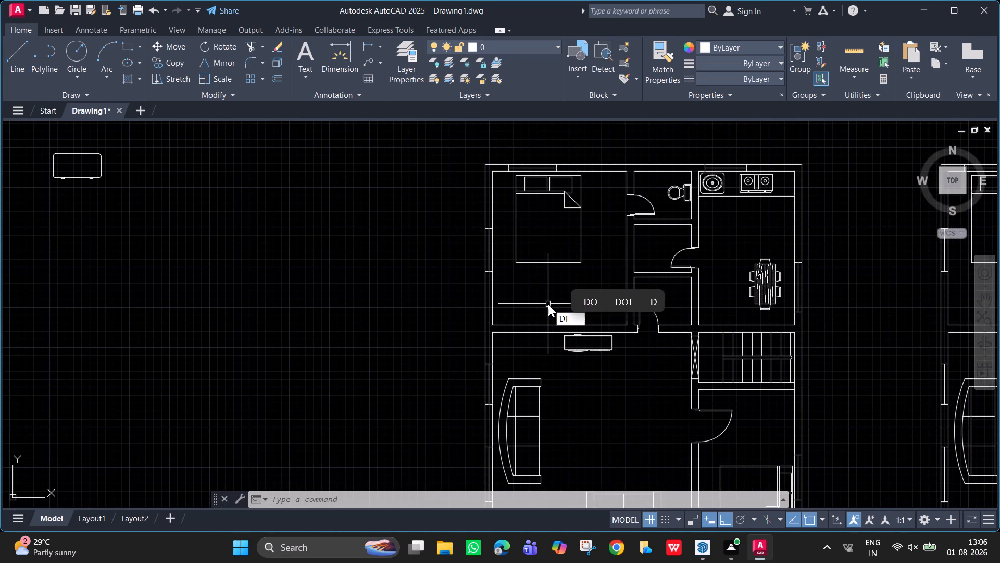
key("Return")
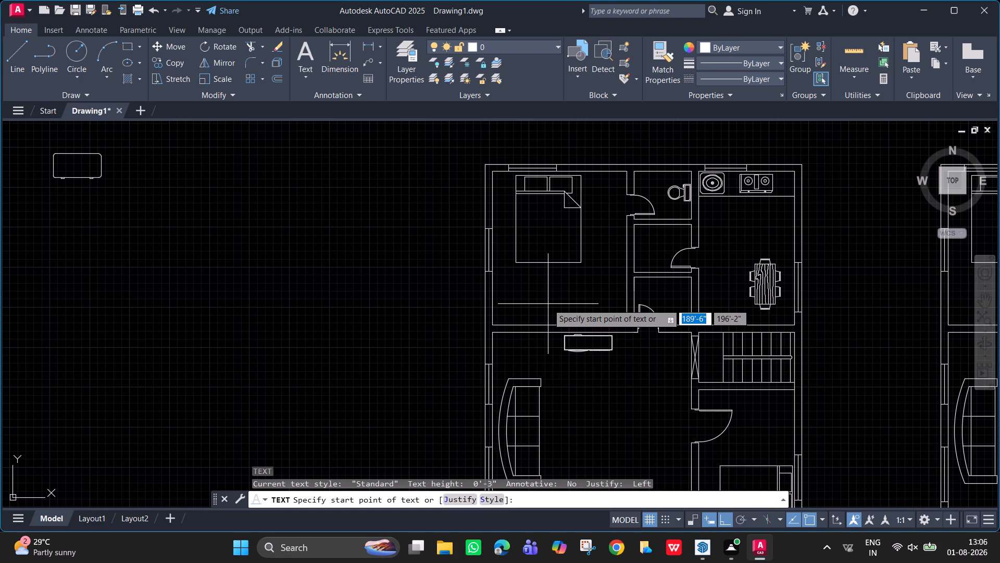
key("5")
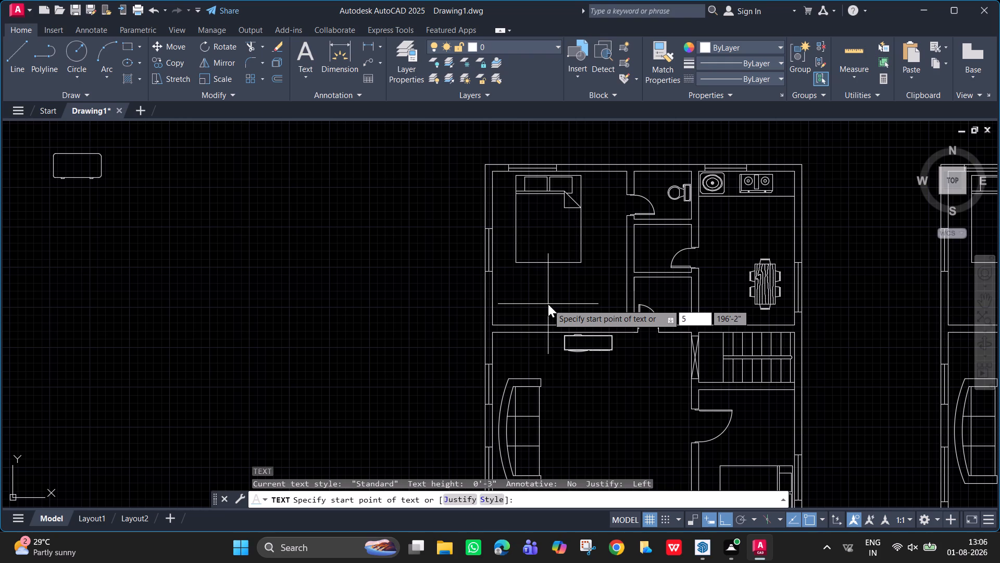
left_click(526, 279)
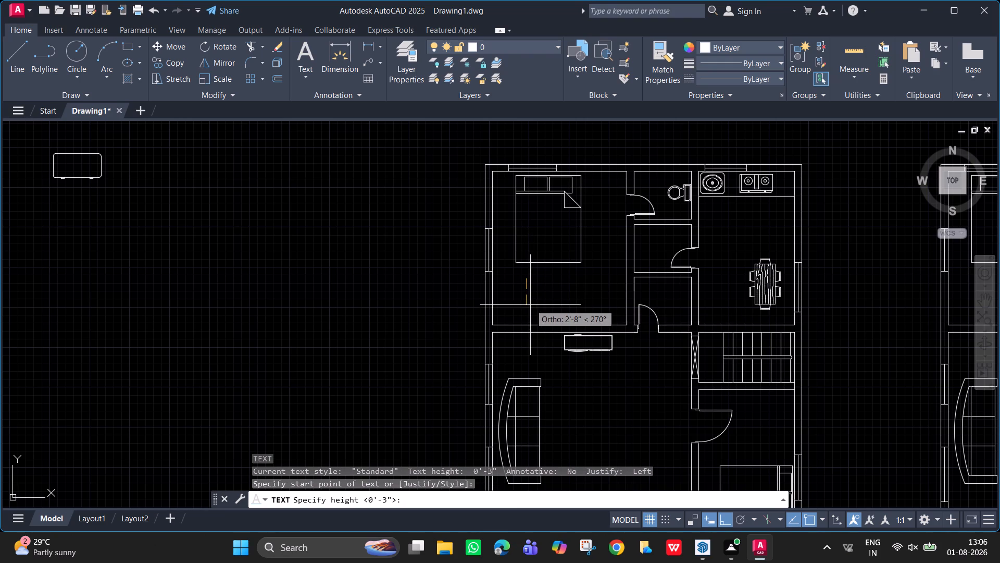
key("5")
key("Return")
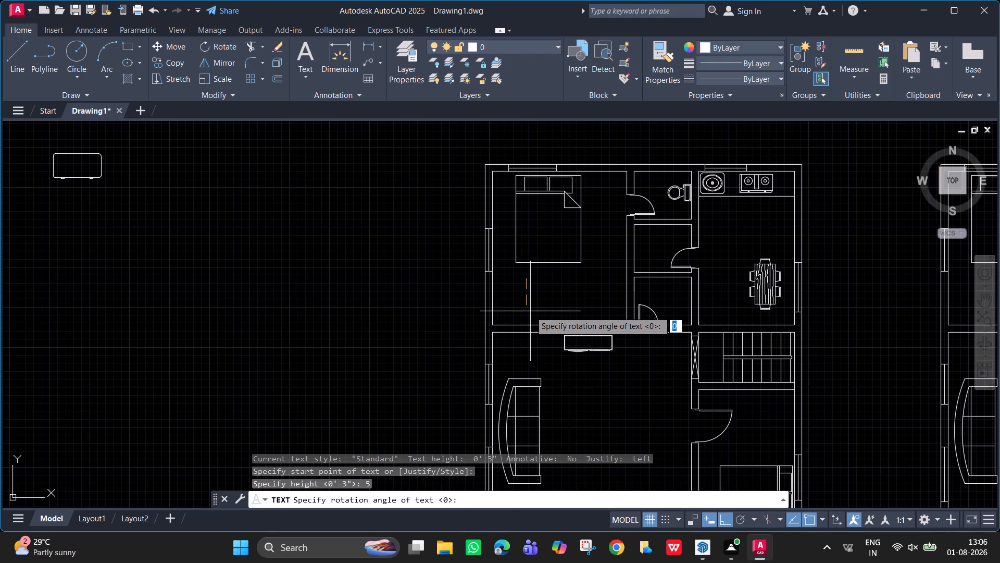
key("0")
key("Return")
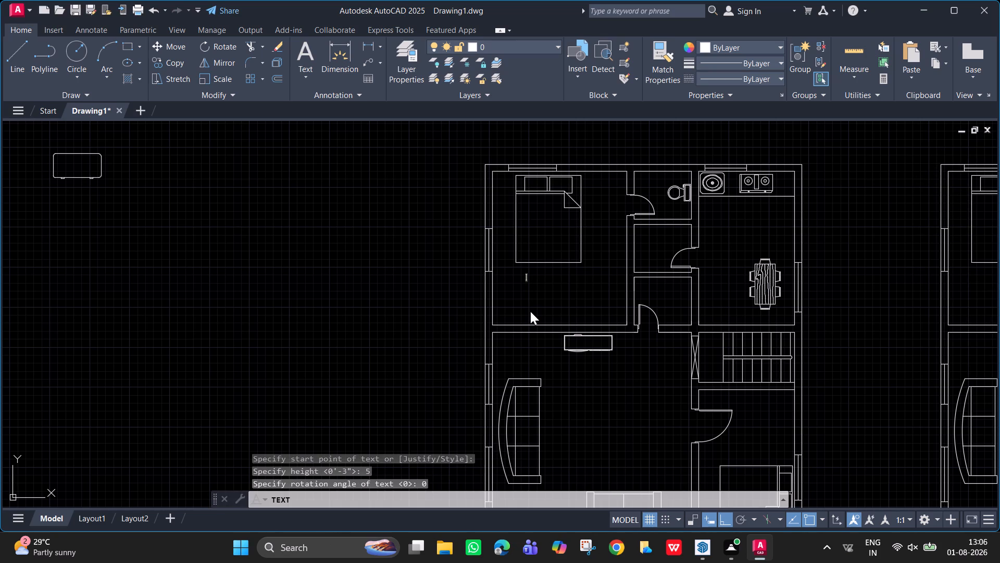
type("MS")
key("BackSpace")
type("ASTER BED")
key("space")
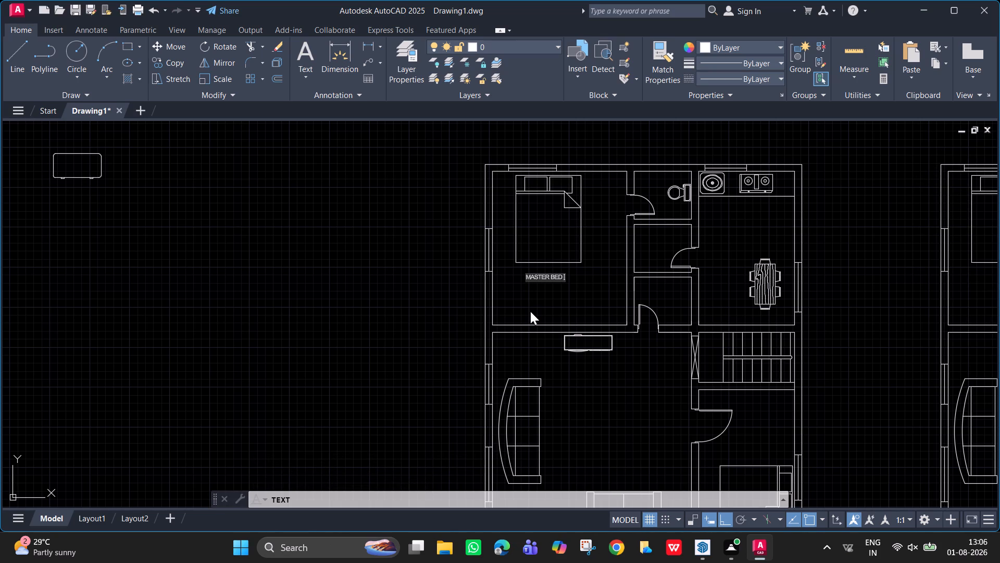
type("ROOM")
Add the room size "14'-16'" as a second line beneath the MASTER BED ROOM label and finish the text.
key("Return")
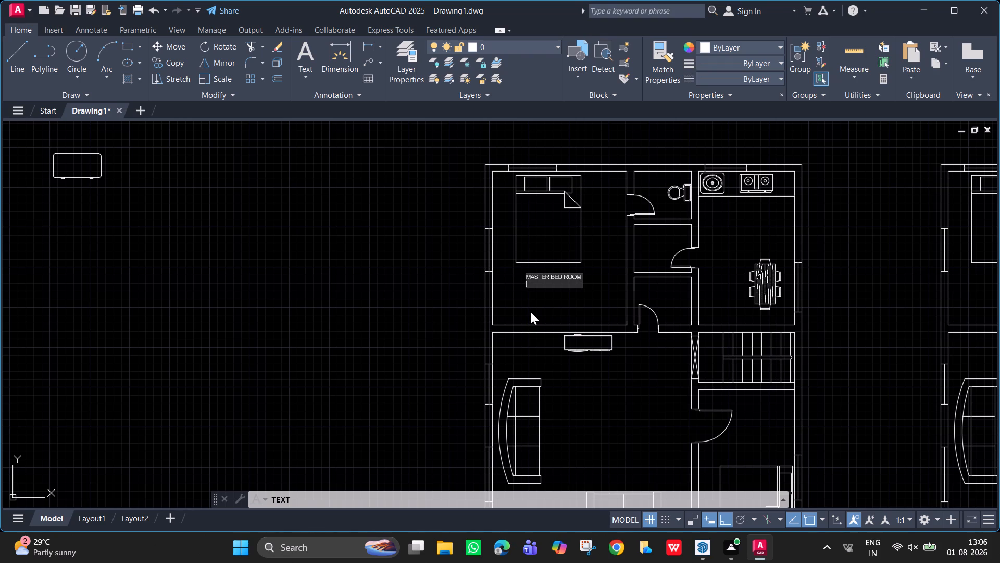
type("14'")
key("minus")
type("16")
key("apostrophe")
key("Return")
key("Return")
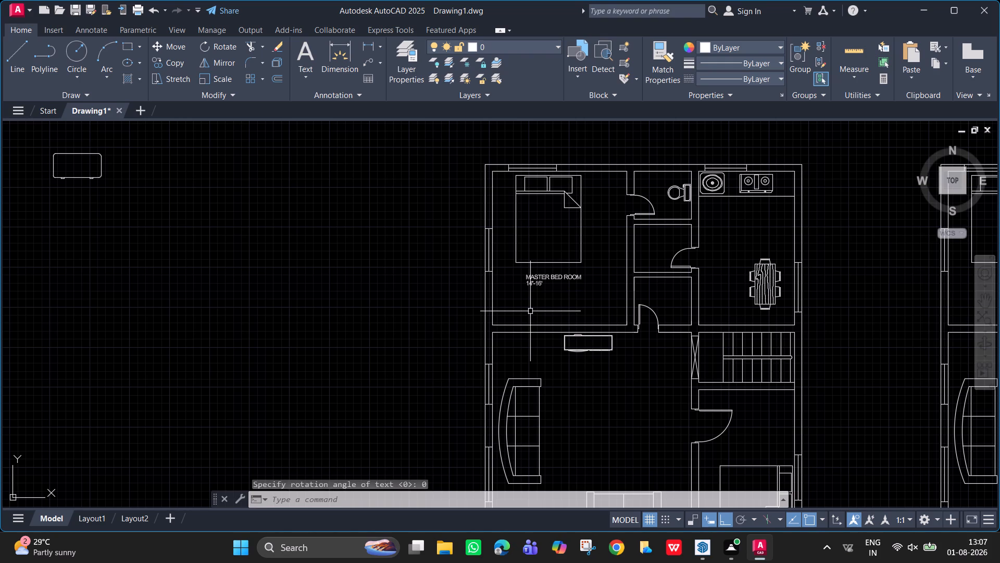
Quick-measure the living room and small bedroom area in the plan with the kitchen stove.
scroll(533, 317, "down", 1)
middle_click_drag(533, 318, 439, 290)
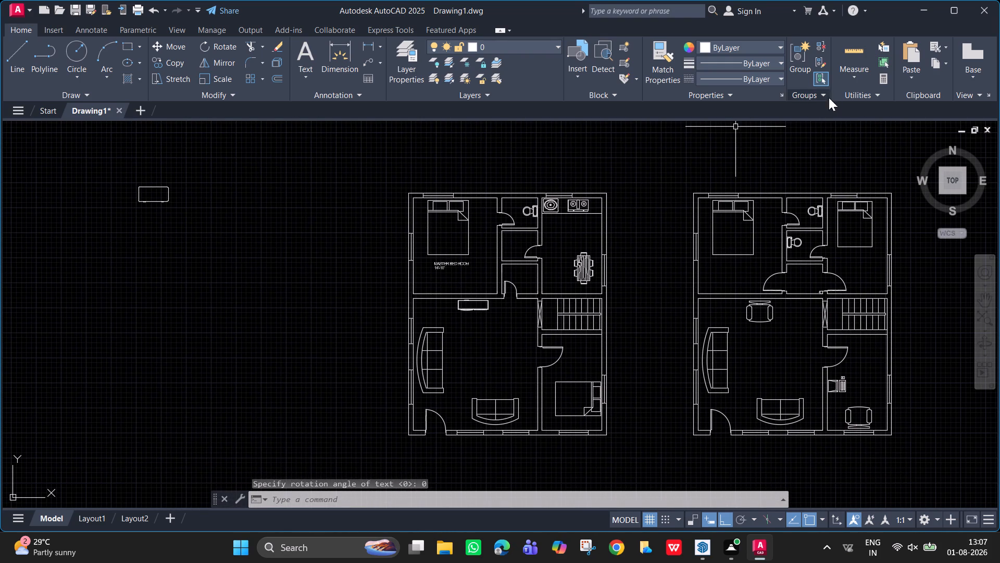
left_click(851, 42)
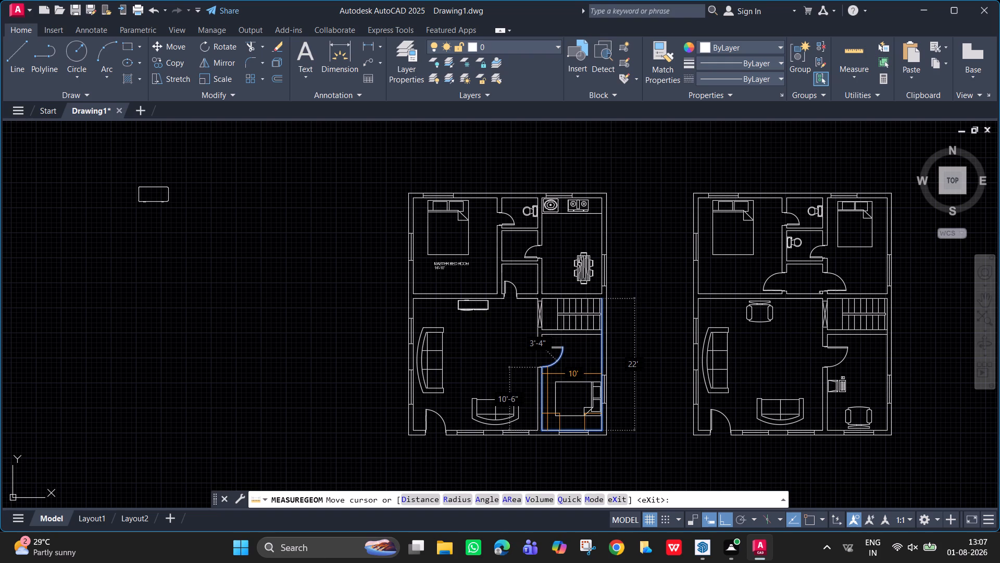
key("Escape")
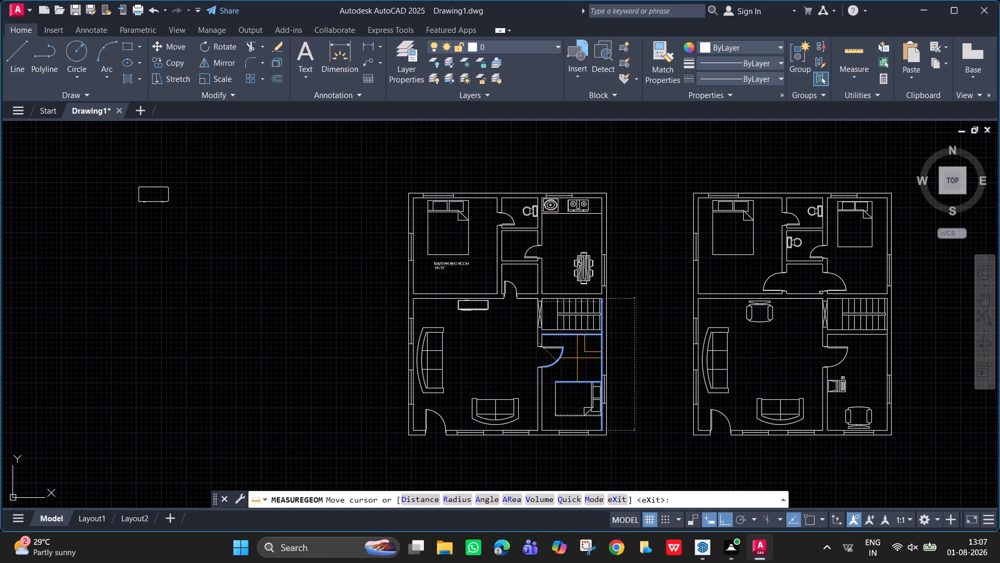
Place single-line text "HALL" below the TV unit in the living room of the plan with the kitchen stove, height 5, rotation 0.
scroll(444, 295, "up", 1)
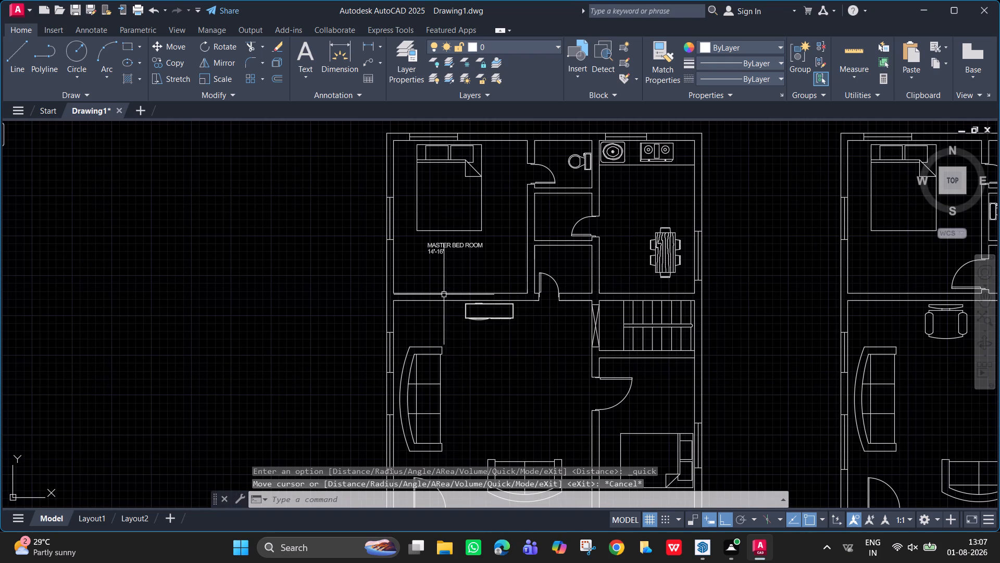
type("DT")
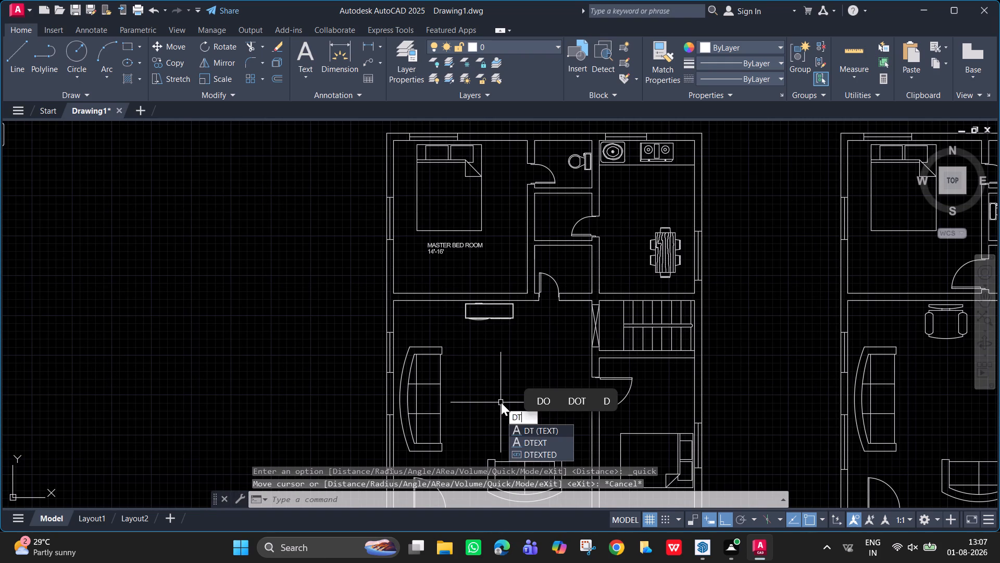
key("Return")
left_click(486, 354)
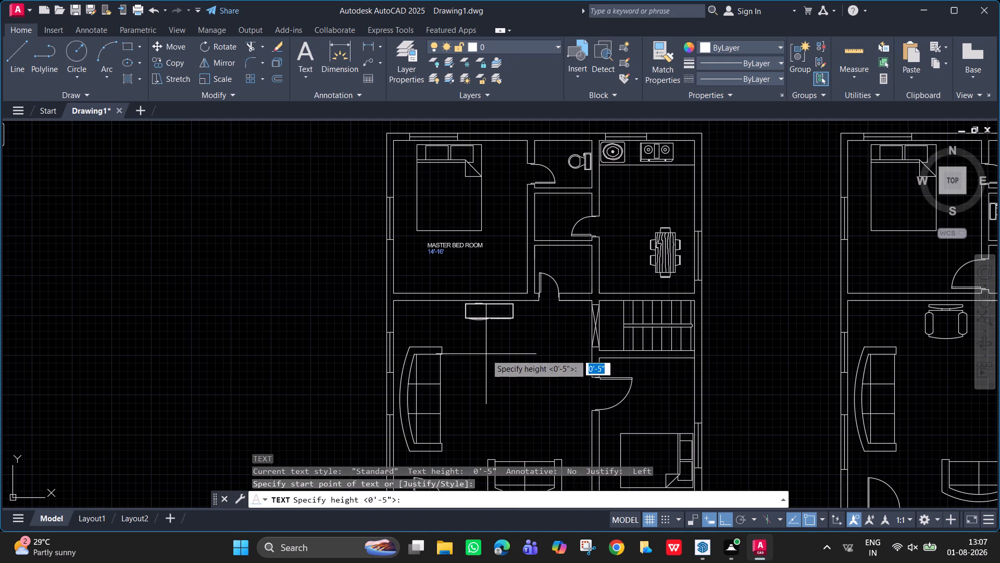
key("5")
key("Return")
key("0")
key("Return")
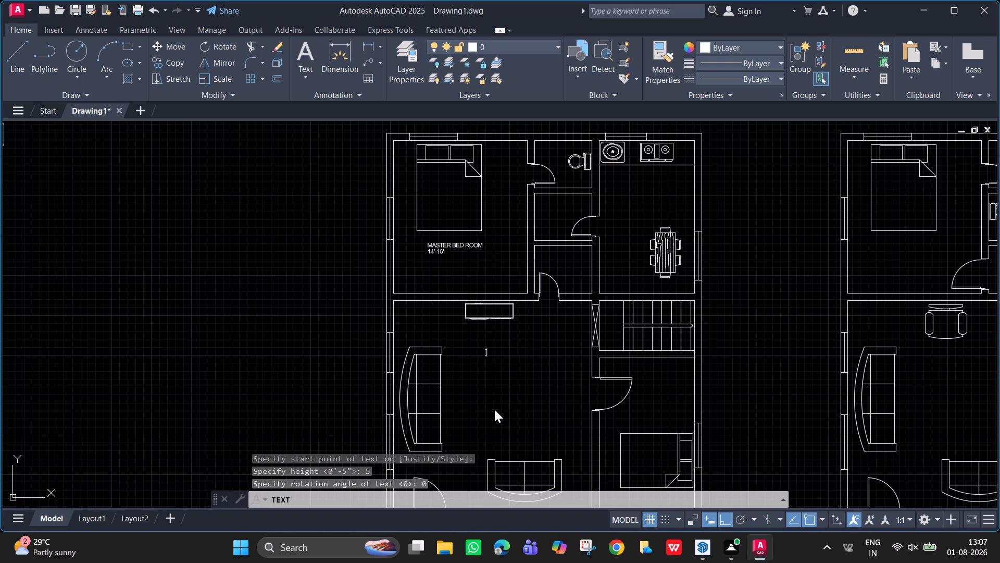
type("HALL")
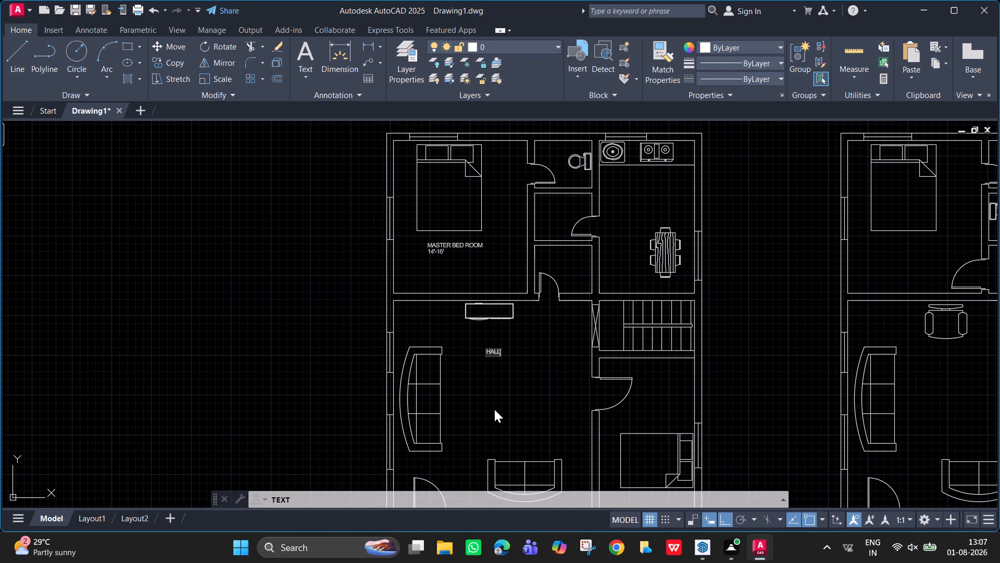
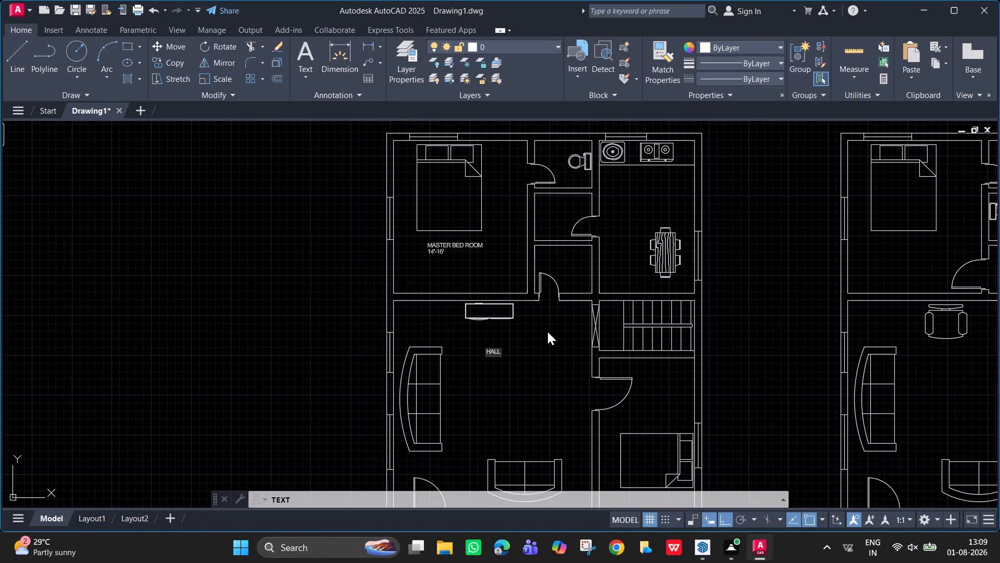
Start a second text line directly beneath the HALL label in the living room of the plan with the kitchen stove.
key("Return")
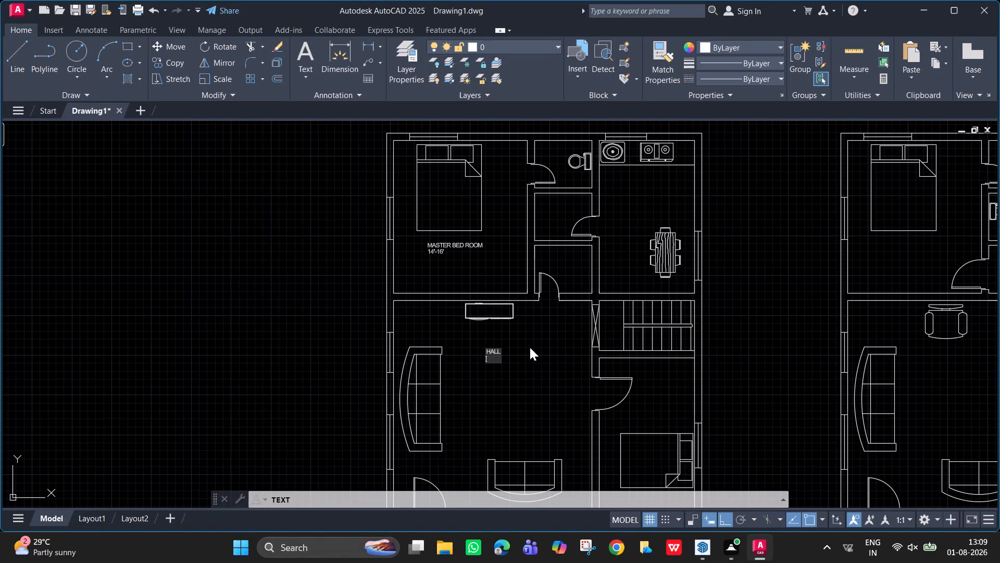
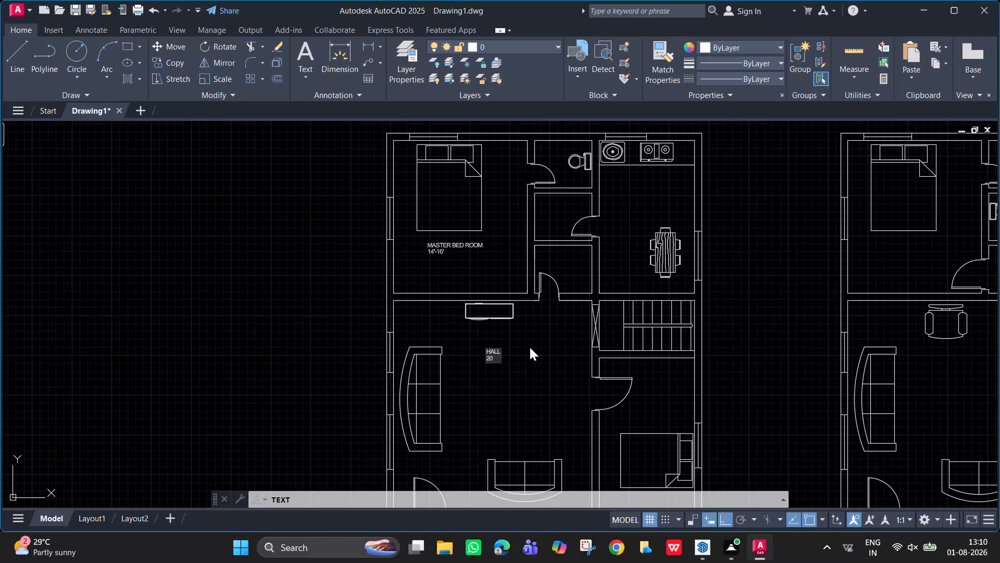
Complete the size line beneath the HALL label as 20'9"-22' and finish the text.
type("'9")
key("shift+quotedbl")
key("minus")
type("22\"")
key("BackSpace")
key("apostrophe")
key("Return")
key("Return")
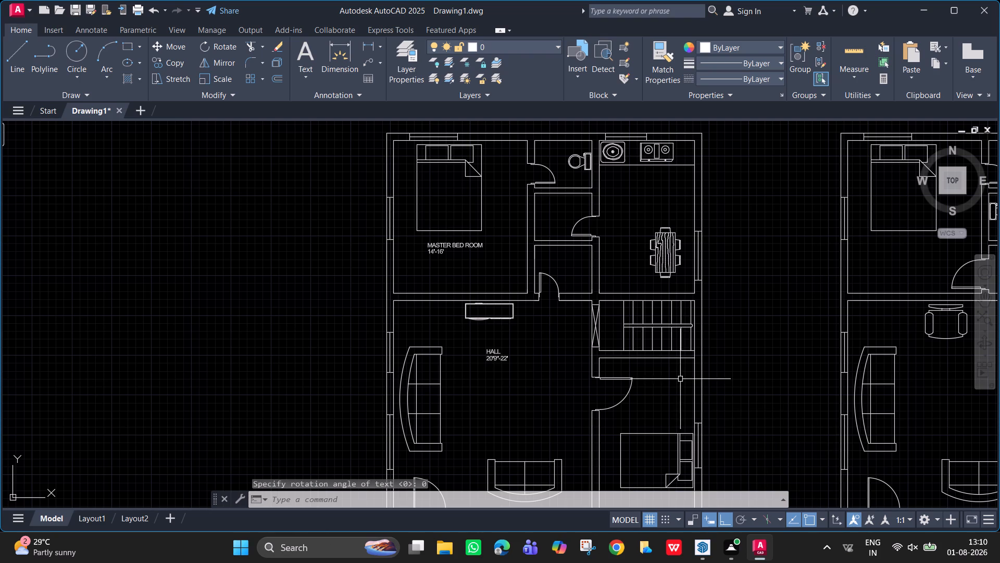
Place 5" high, unrotated single-line text reading CHILDERN BED ROOM above the bed in the small bedroom below the staircase.
scroll(680, 377, "up", 1)
middle_click_drag(680, 377, 669, 371)
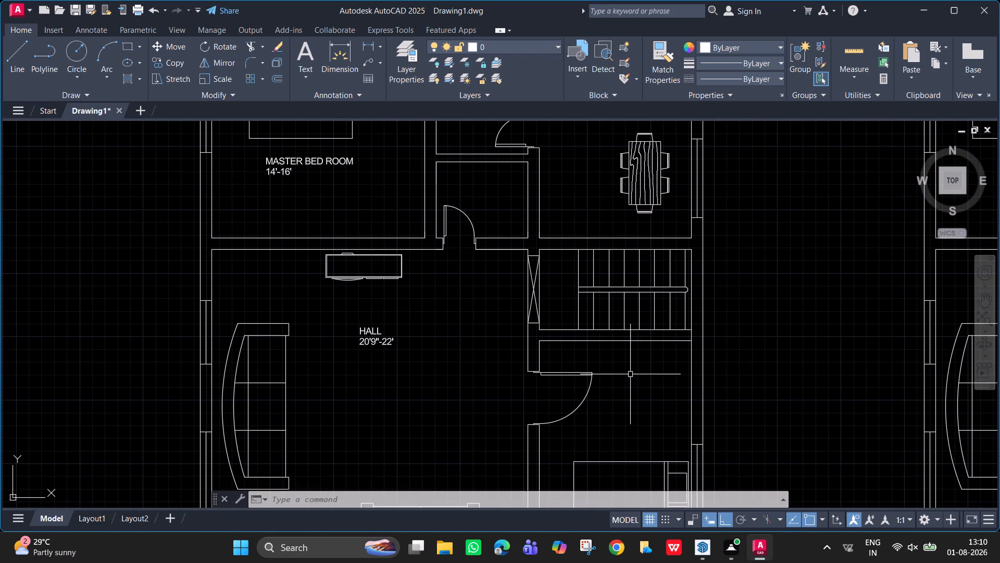
scroll(627, 382, "down", 1)
middle_click_drag(626, 383, 604, 298)
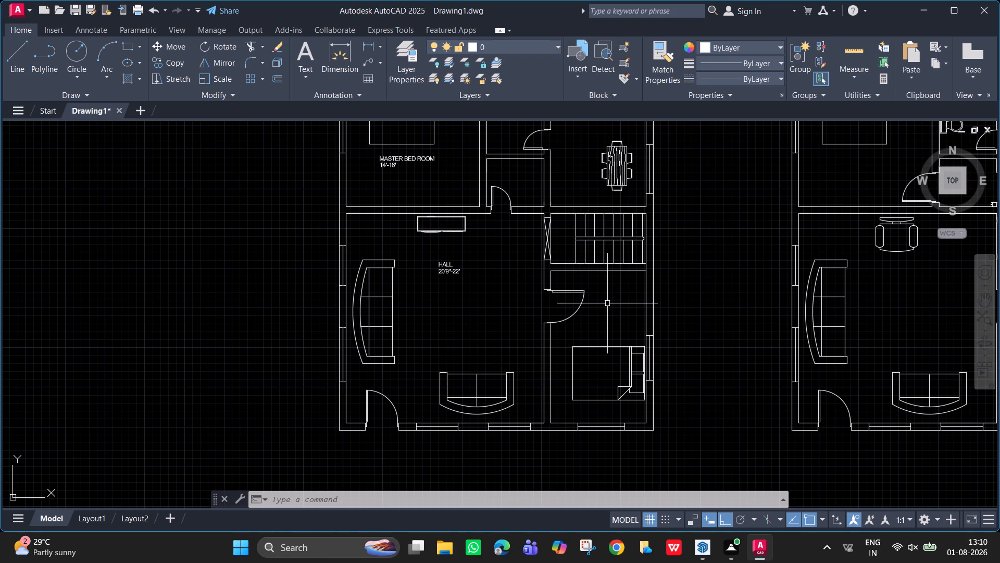
type("DT")
key("Return")
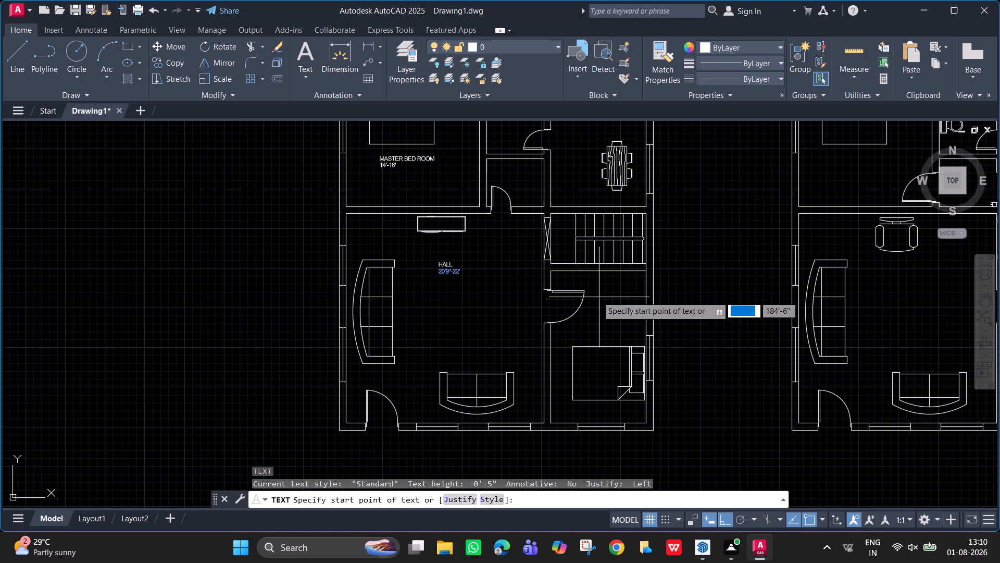
left_click(594, 294)
key("5")
key("Return")
key("0")
key("Return")
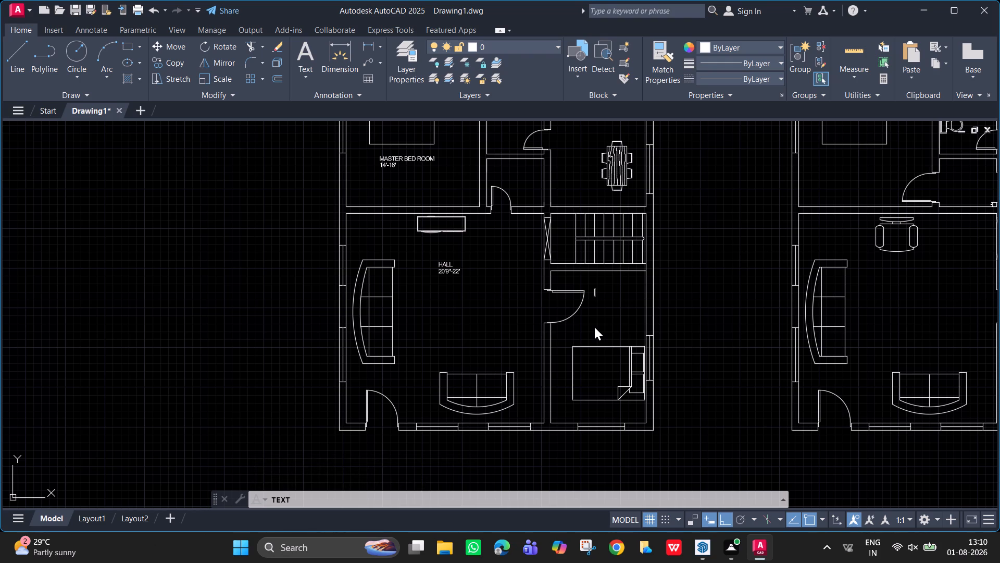
type("CHI")
type("LDERN")
key("space")
type("BED ROOM")
Add the size line 10'-16' beneath the CHILDERN BED ROOM label and finish the text.
key("Return")
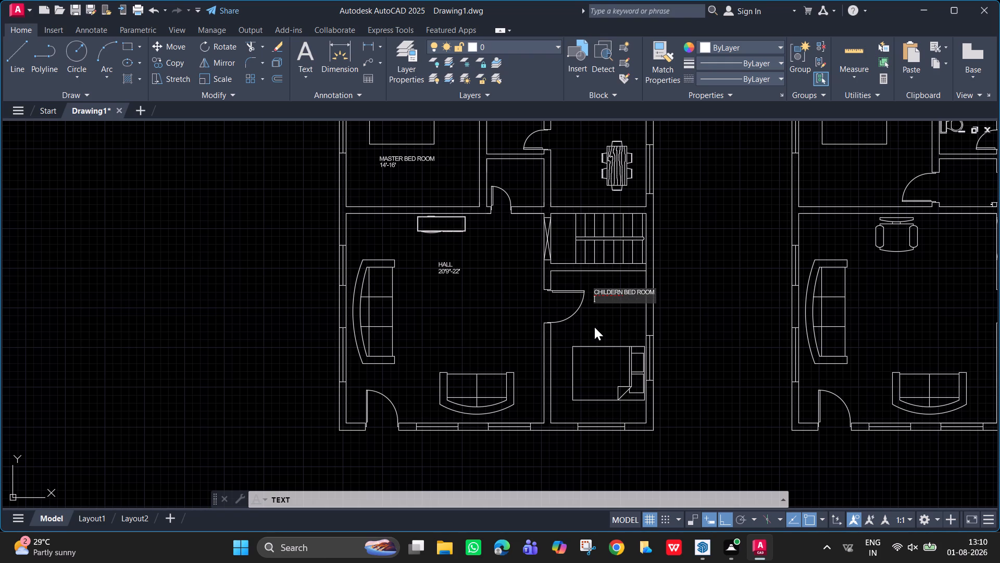
type("10'")
key("minus")
type("16")
key("apostrophe")
key("Return")
key("Return")
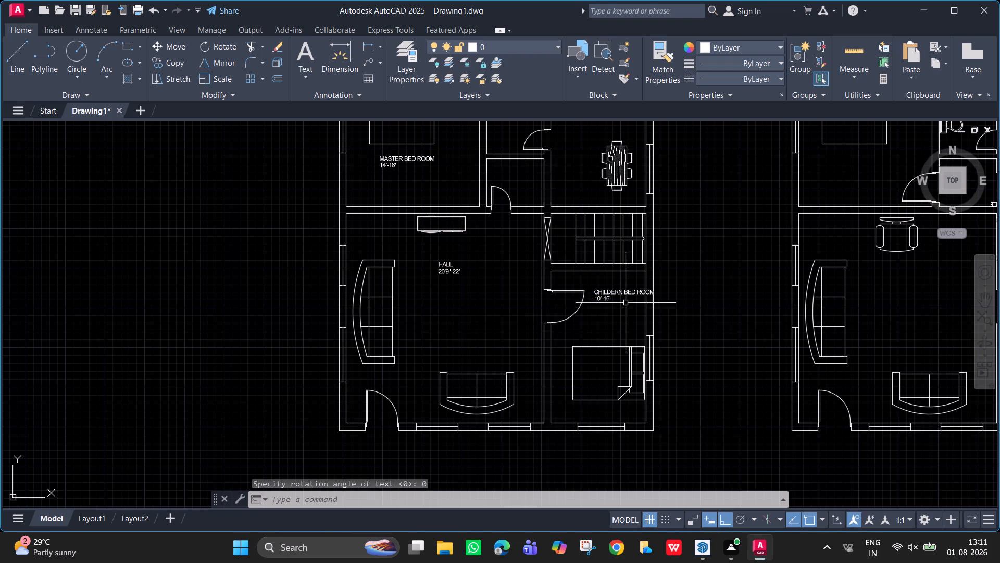
Place 5" high, unrotated single-line text reading KITCHEN & DINNING between the stove counter and the dining table.
middle_click_drag(605, 350, 620, 434)
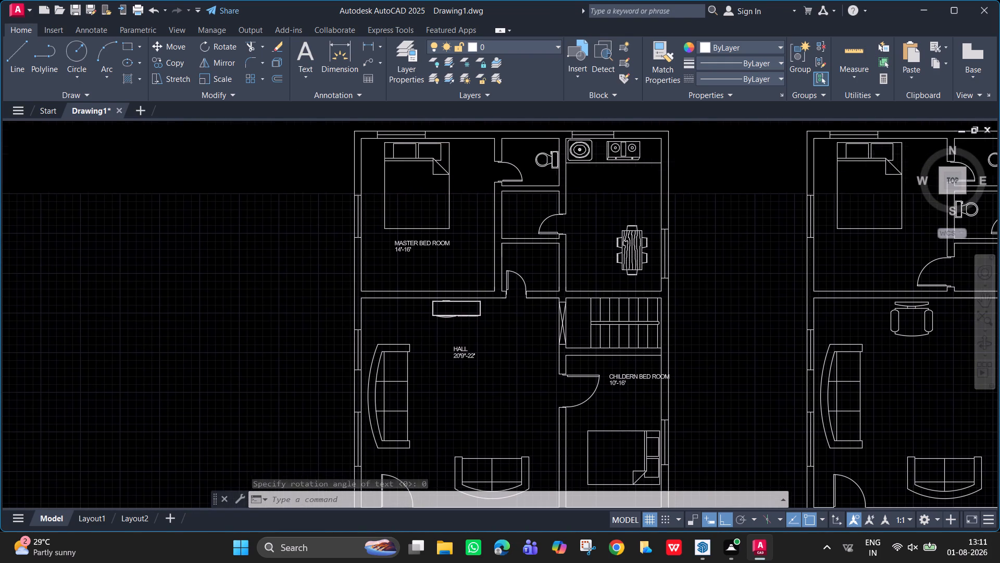
left_click_drag(595, 179, 600, 180)
left_click(600, 180)
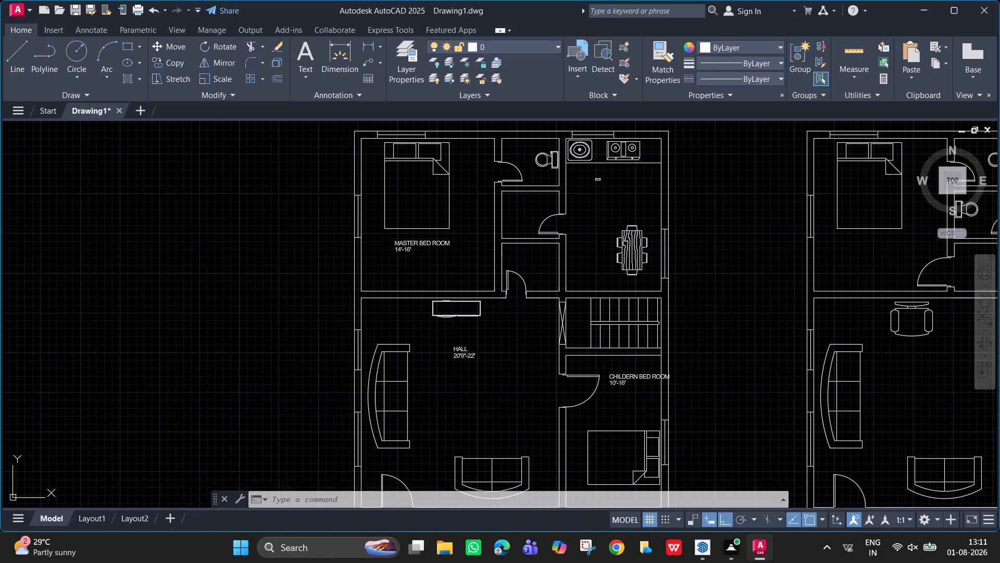
type("DT")
key("Return")
left_click(600, 180)
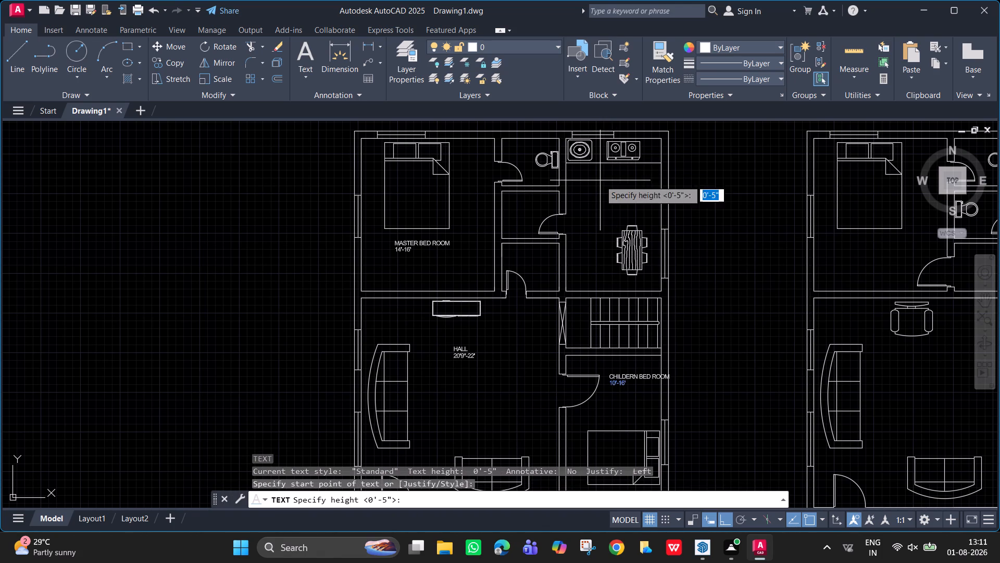
key("5")
key("Return")
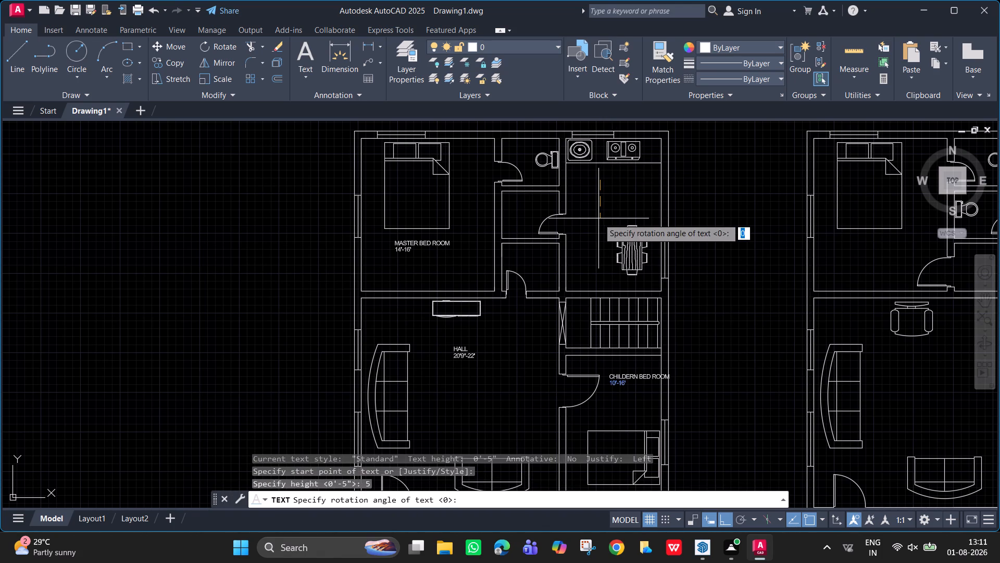
key("0")
key("Return")
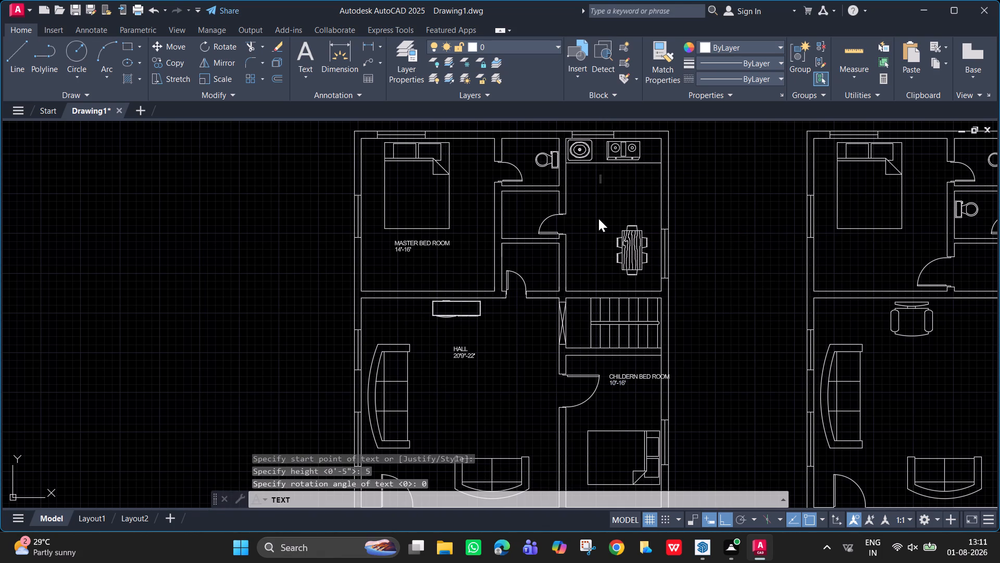
type("KI")
key("t")
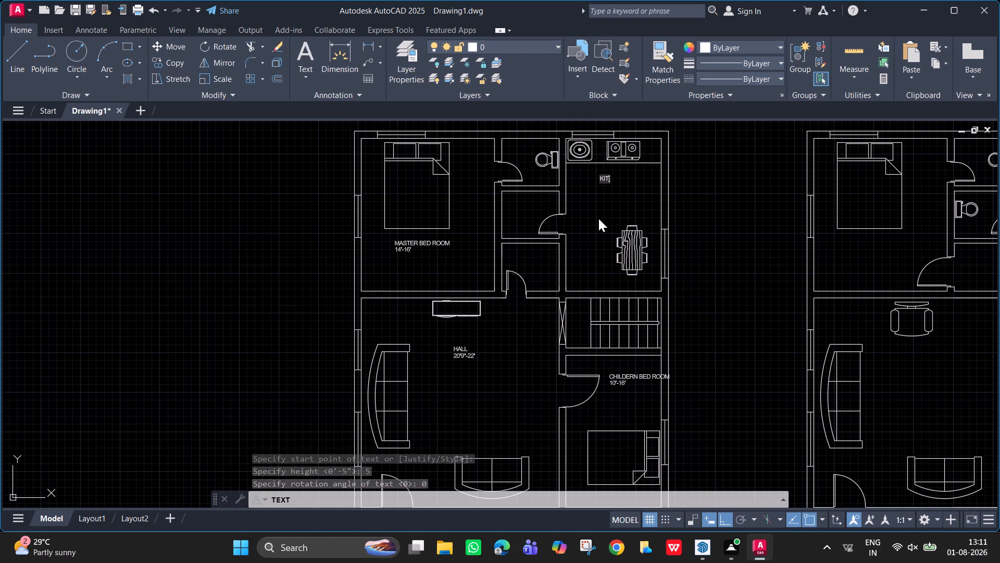
type("CHEN")
key("space")
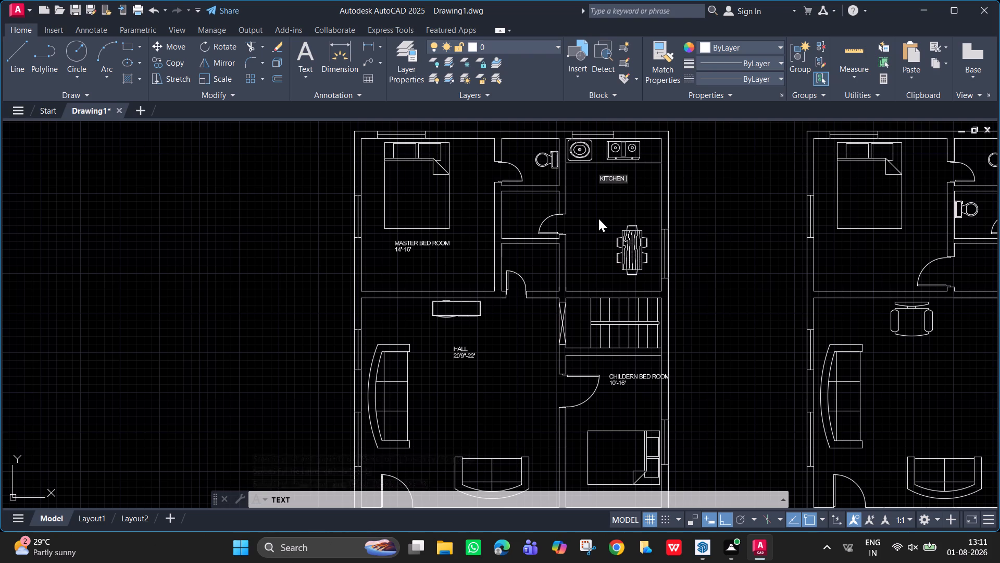
key("shift+asterisk")
key("BackSpace")
key("shift+ampersand")
key("space")
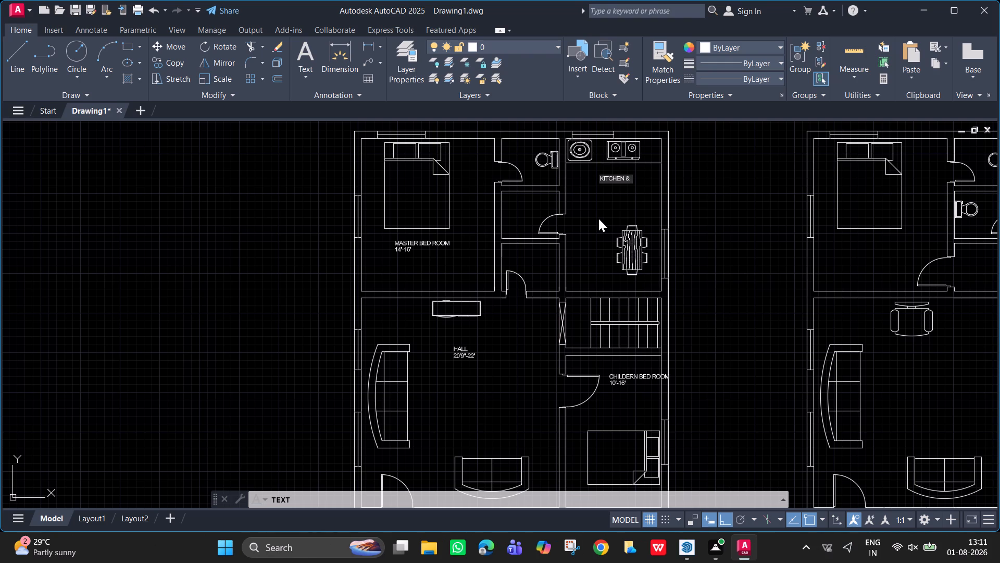
type("DINNING")
key("space")
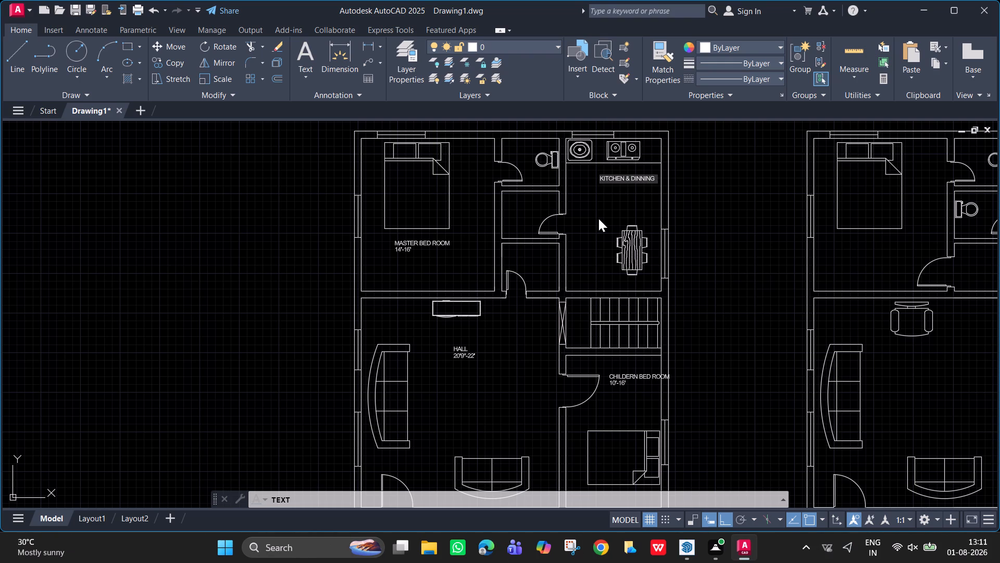
Add the size line 10'-16' beneath the KITCHEN & DINNING label and finish the text.
key("Return")
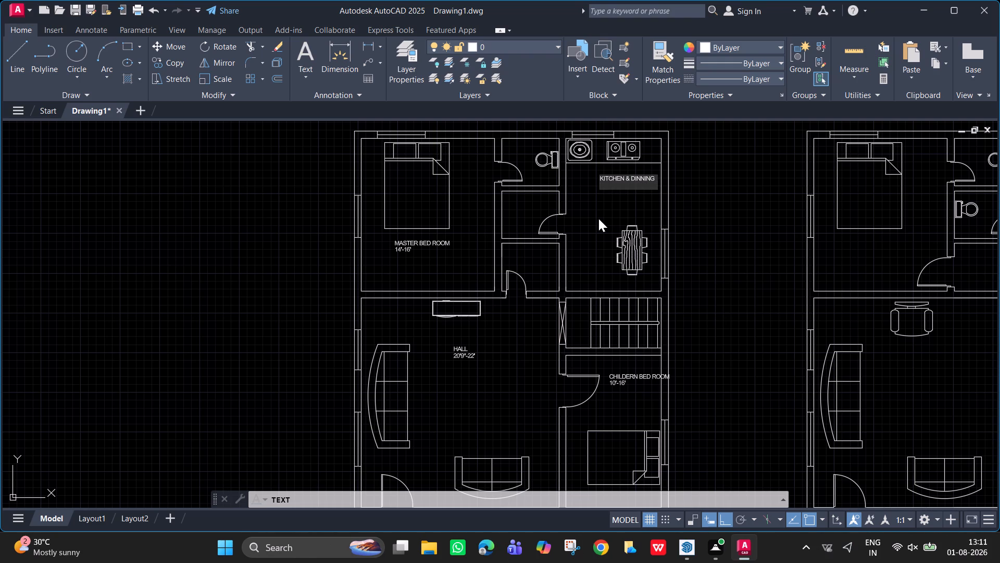
type("10'")
key("minus")
type("16")
key("apostrophe")
key("Return")
key("Return")
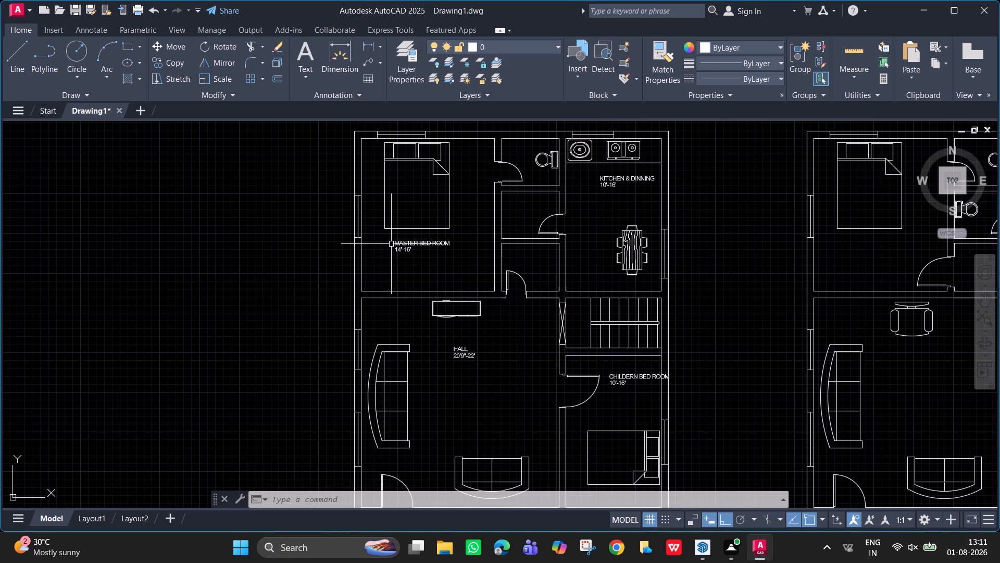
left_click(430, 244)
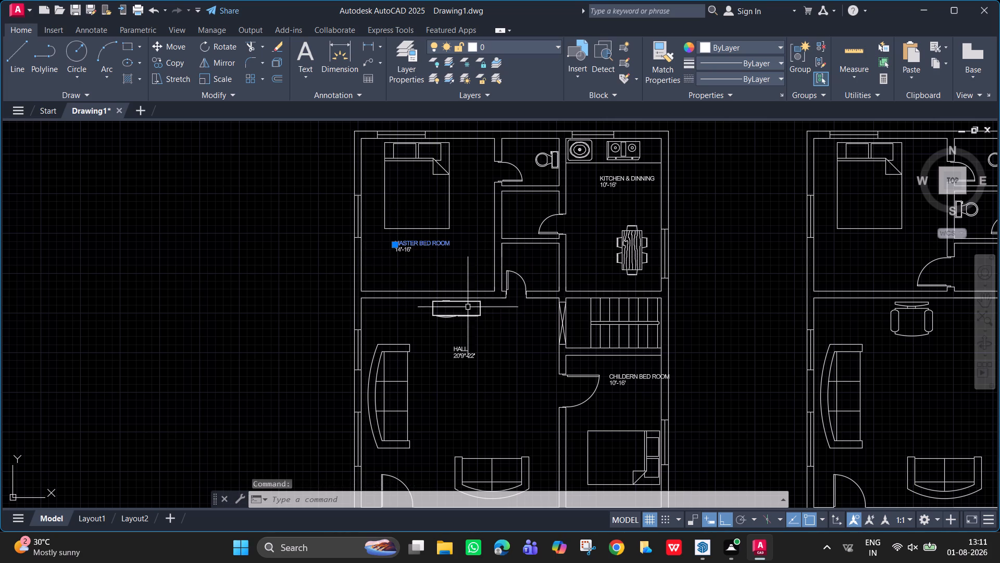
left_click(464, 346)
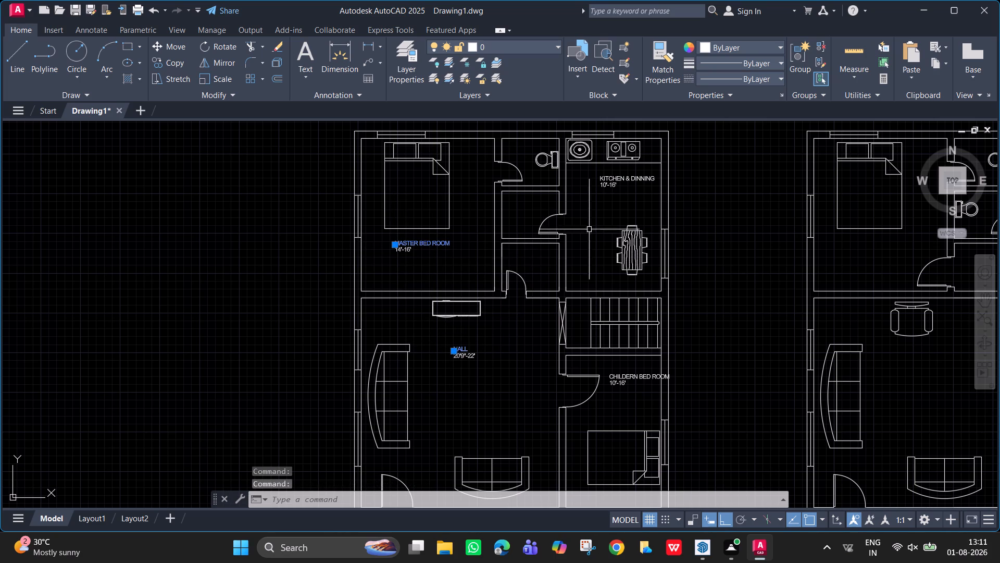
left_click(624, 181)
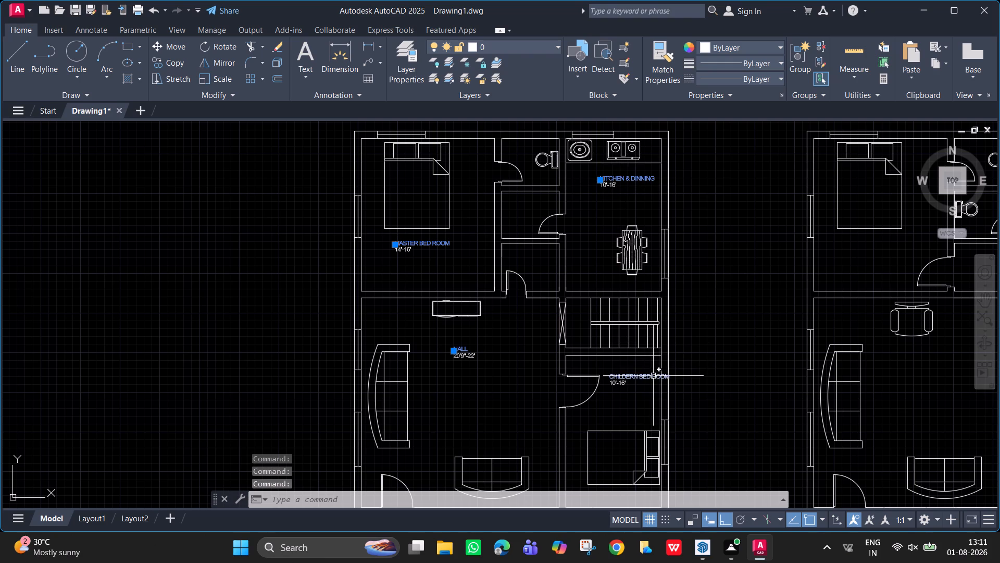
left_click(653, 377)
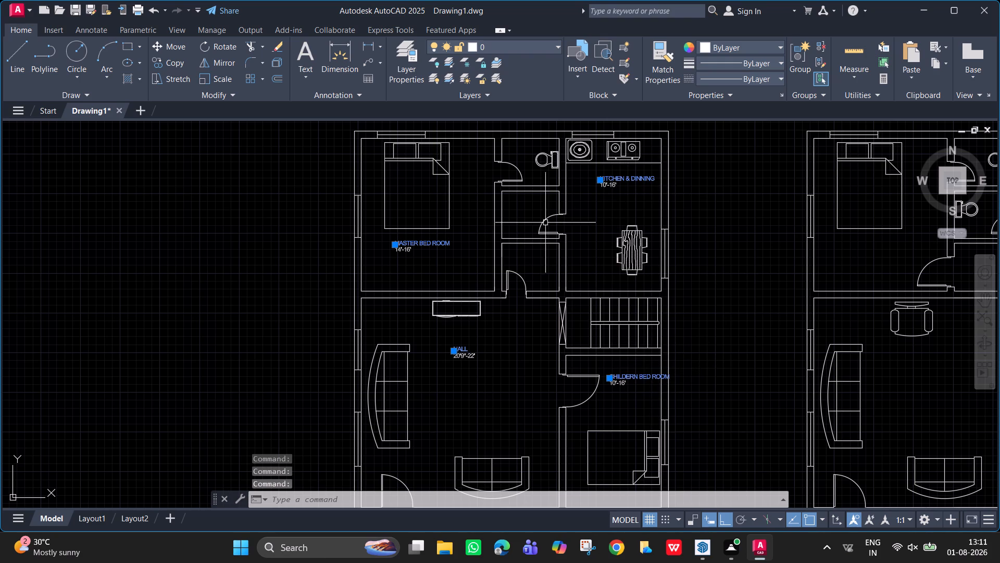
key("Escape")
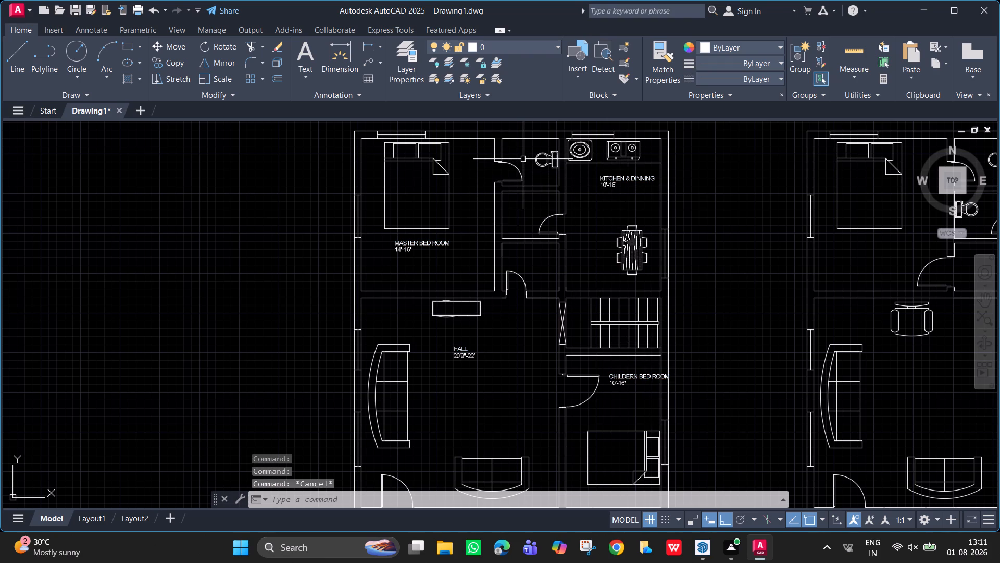
Place 5" high, unrotated single-line text reading TOILET beside the toilet fixture in the small room between the master bedroom and kitchen.
type("DT")
key("Return")
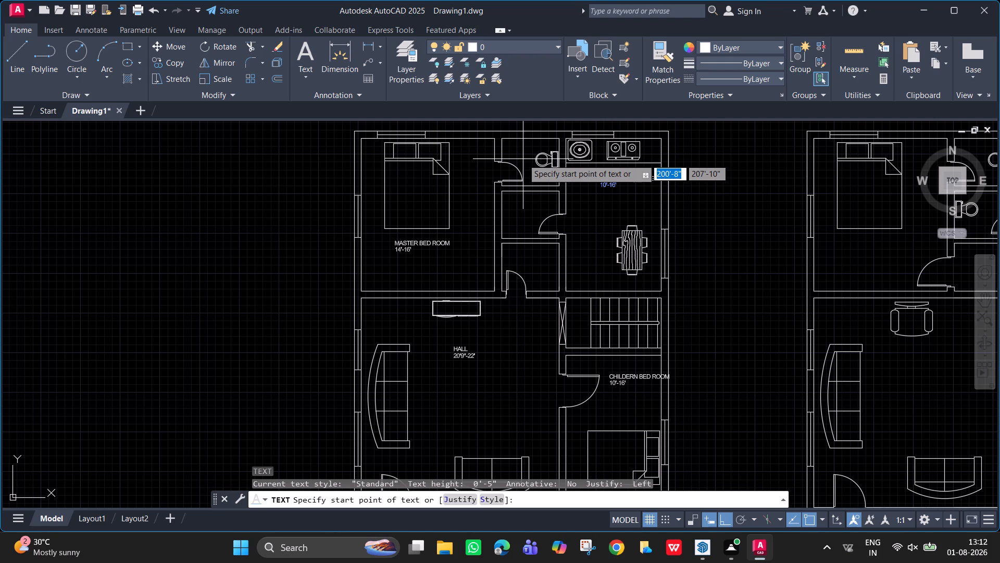
left_click(517, 150)
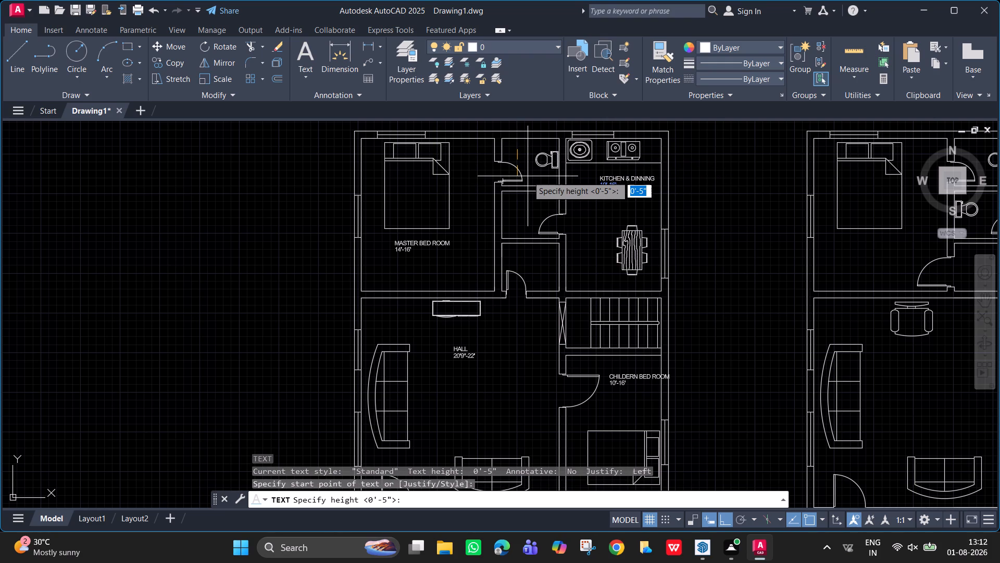
key("5")
key("Return")
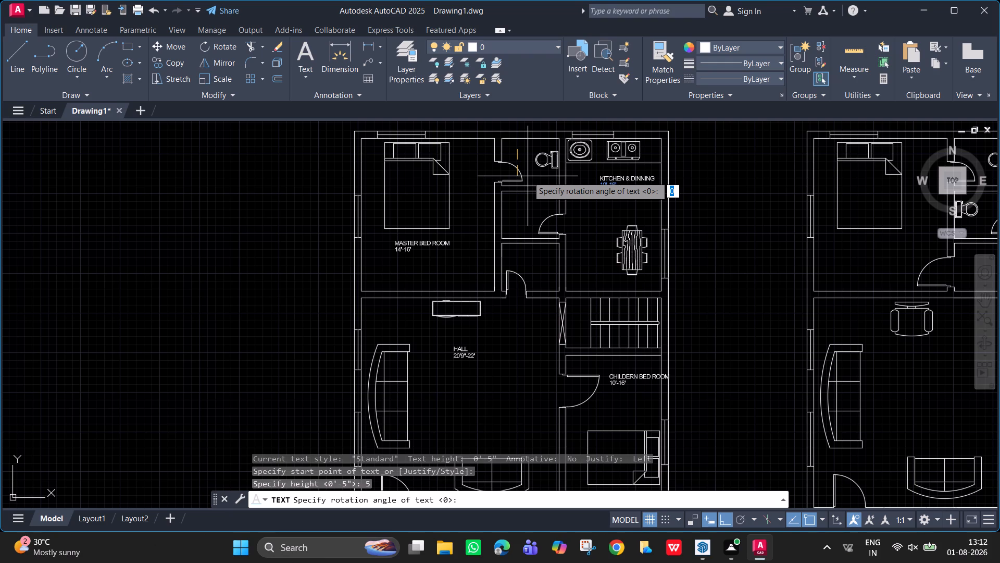
type("TOILET")
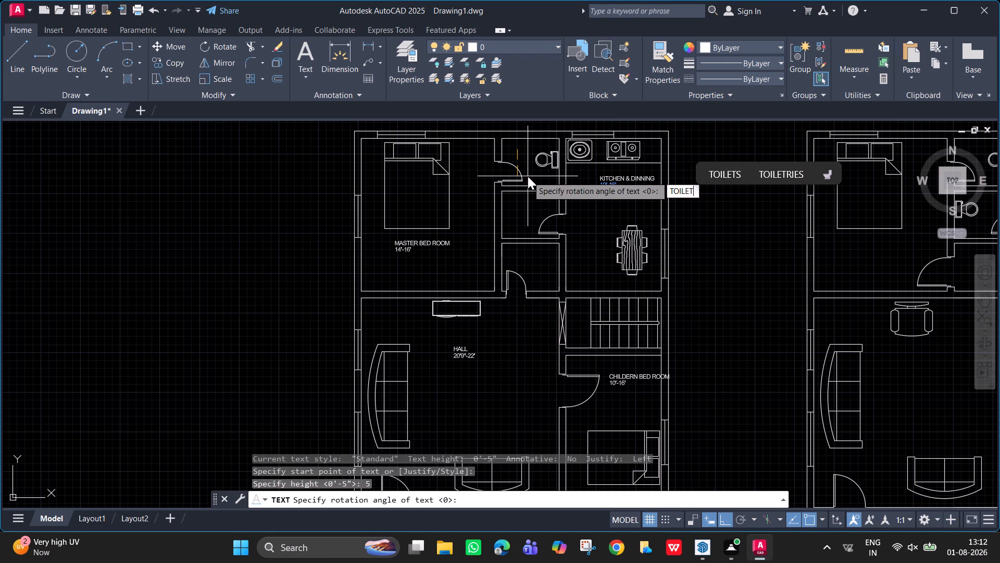
key("BackSpace")
key("BackSpace")
key("BackSpace")
key("BackSpace")
key("BackSpace")
key("BackSpace")
key("BackSpace")
key("BackSpace")
key("BackSpace")
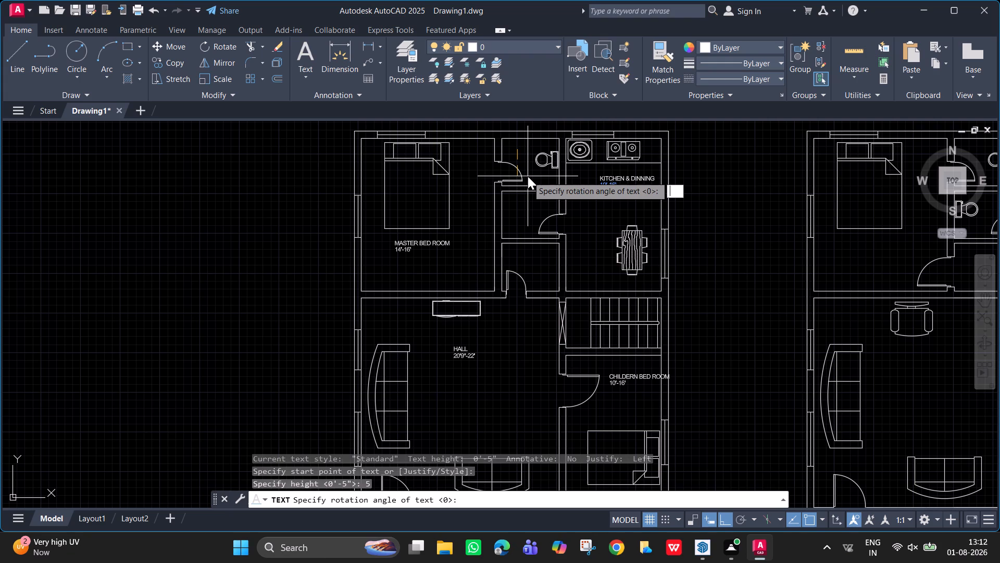
key("0")
key("Return")
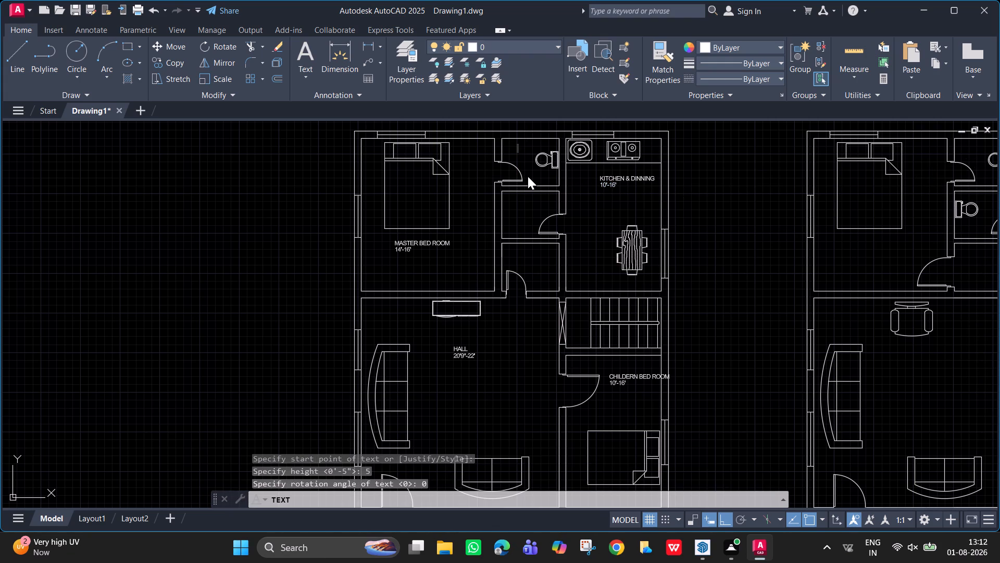
type("TOILET")
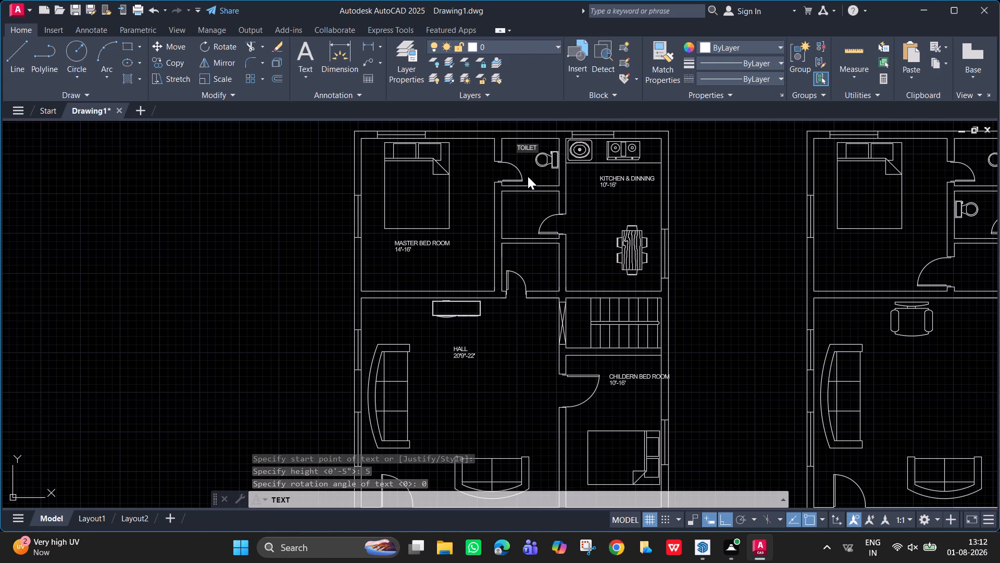
Add the size line 6'-5' beneath the TOILET label and finish the text.
key("Return")
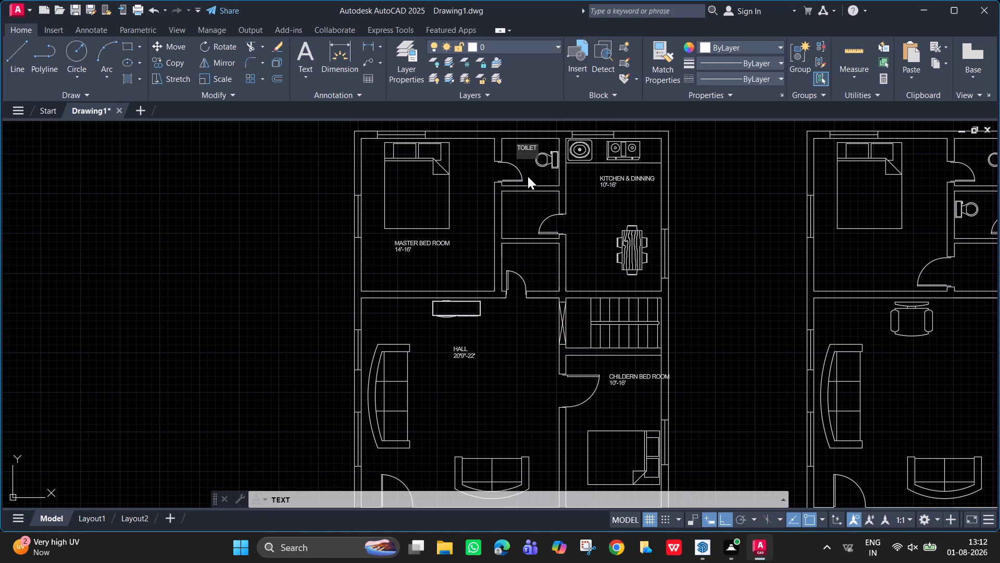
type("6'")
type("-5'")
key("Return")
key("Return")
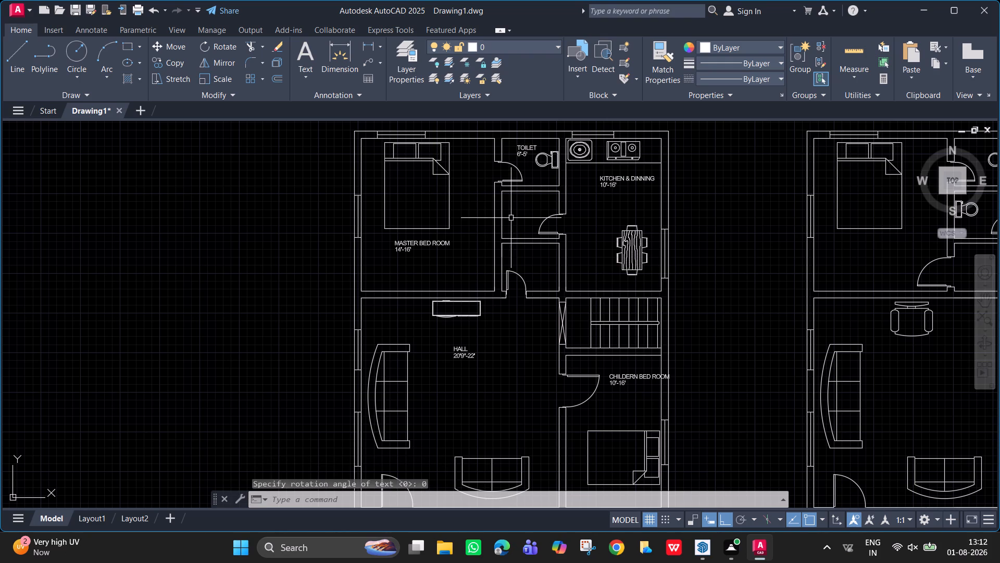
Start a new single-line text to label the small room directly below the toilet.
type("DT")
key("Return")
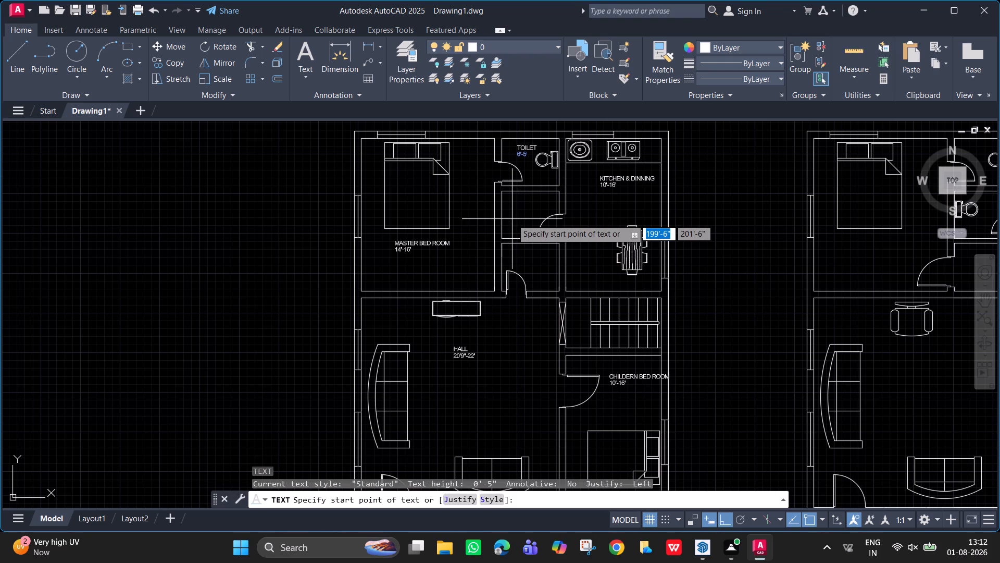
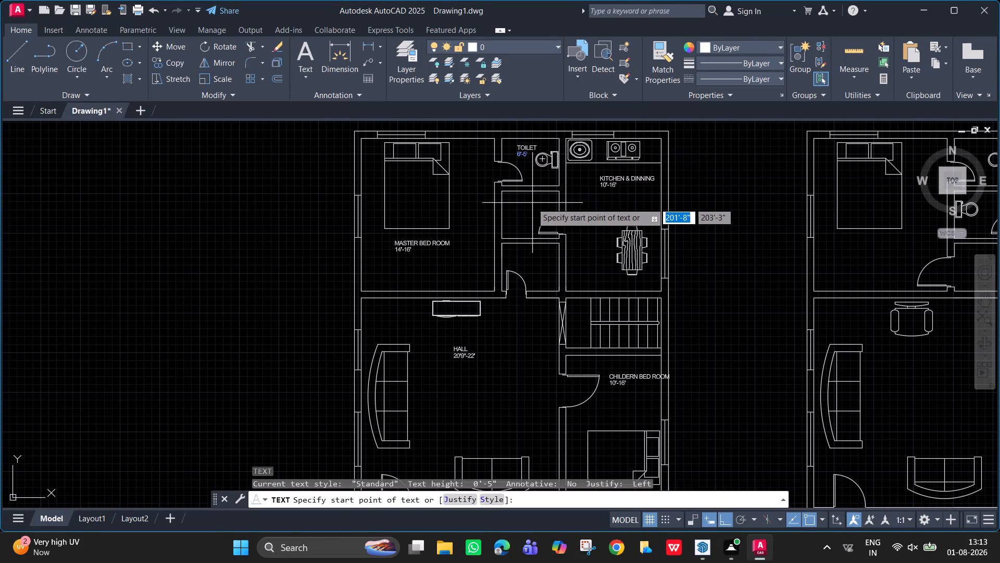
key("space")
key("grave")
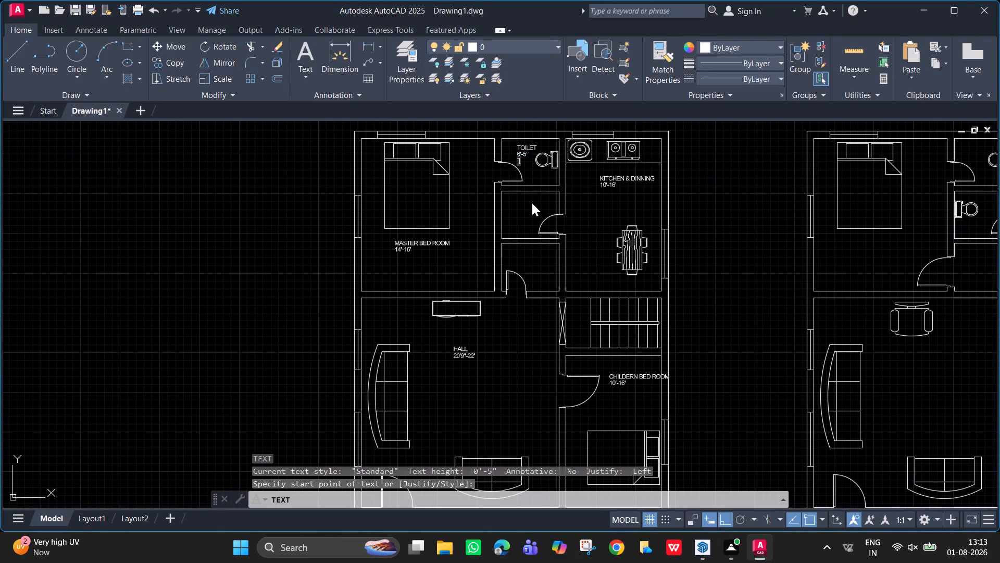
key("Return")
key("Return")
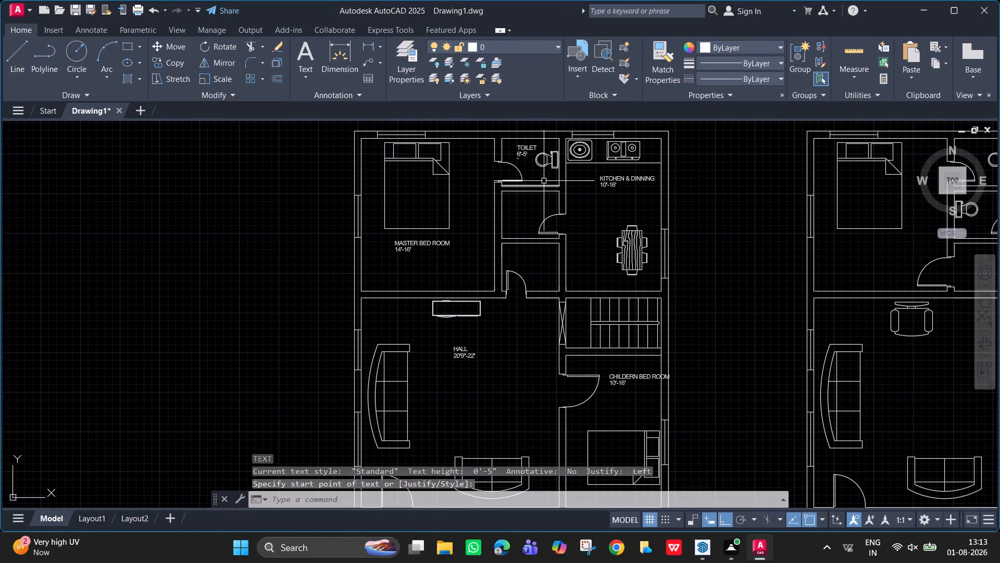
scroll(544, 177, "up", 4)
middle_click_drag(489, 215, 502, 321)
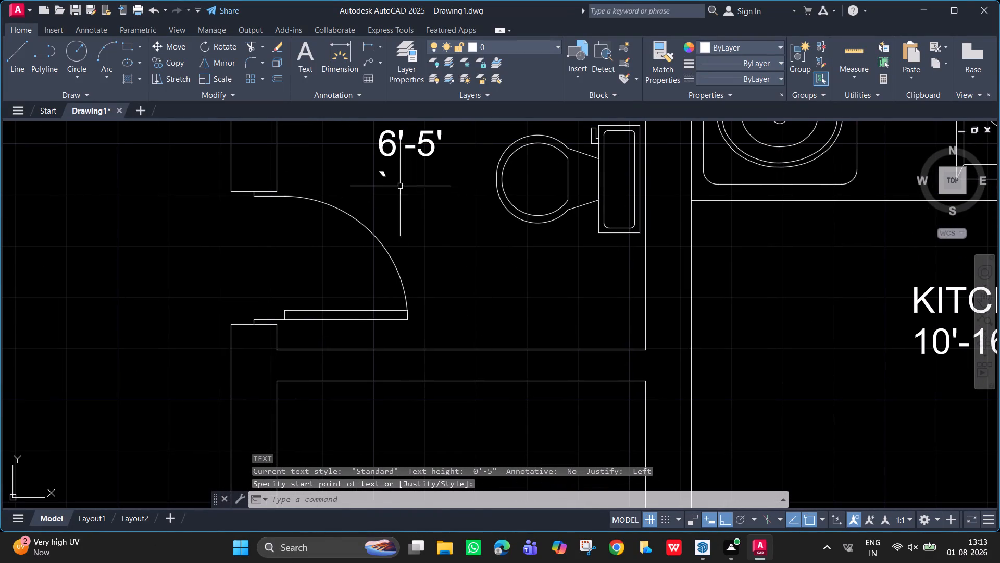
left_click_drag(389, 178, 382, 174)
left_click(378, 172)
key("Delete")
Place 5" high, unrotated single-line text reading STORE in the small room directly below the toilet.
scroll(465, 245, "down", 4)
middle_click_drag(465, 272, 452, 248)
scroll(452, 248, "up", 3)
middle_click_drag(451, 249, 471, 250)
type("DT")
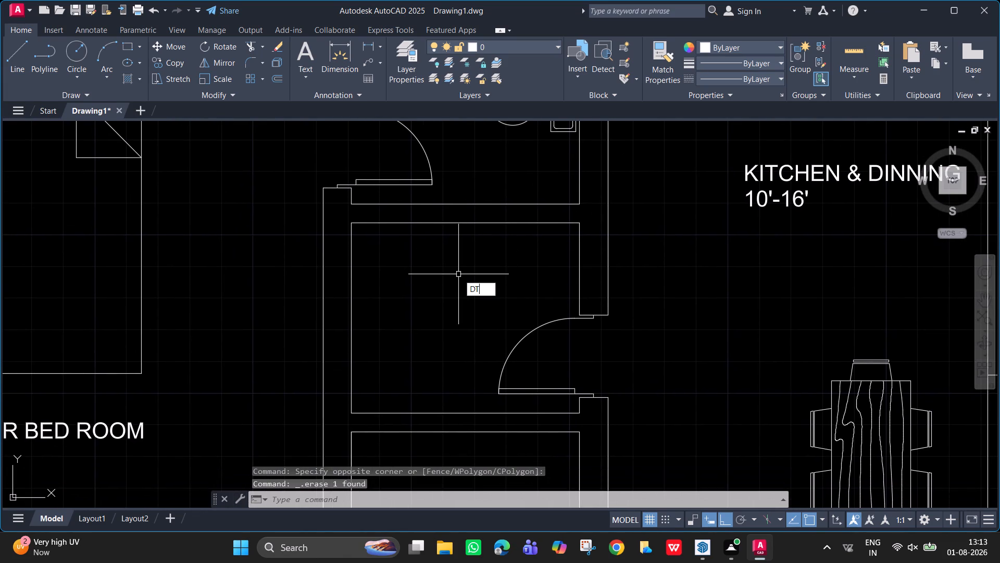
key("Return")
left_click(389, 254)
key("5")
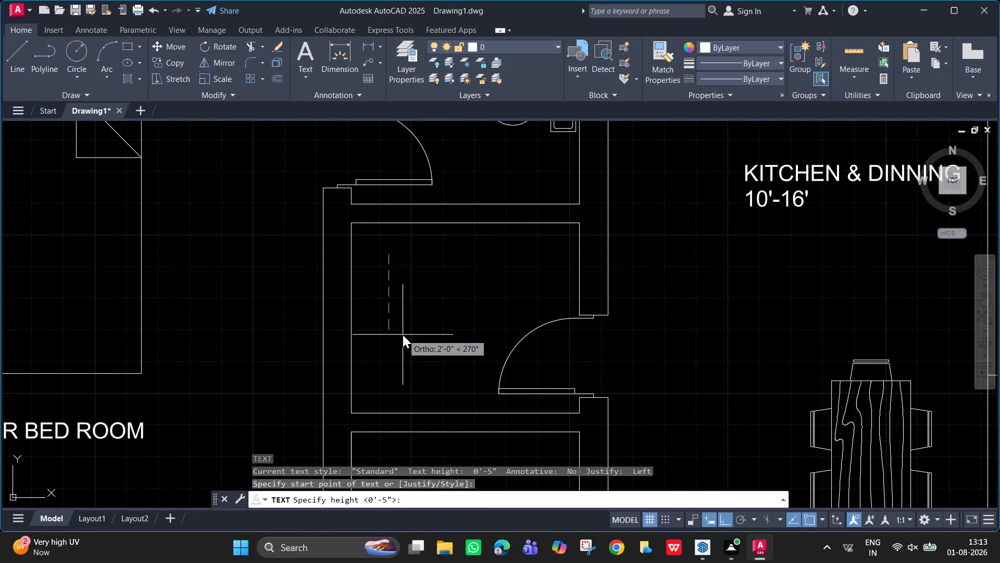
key("Return")
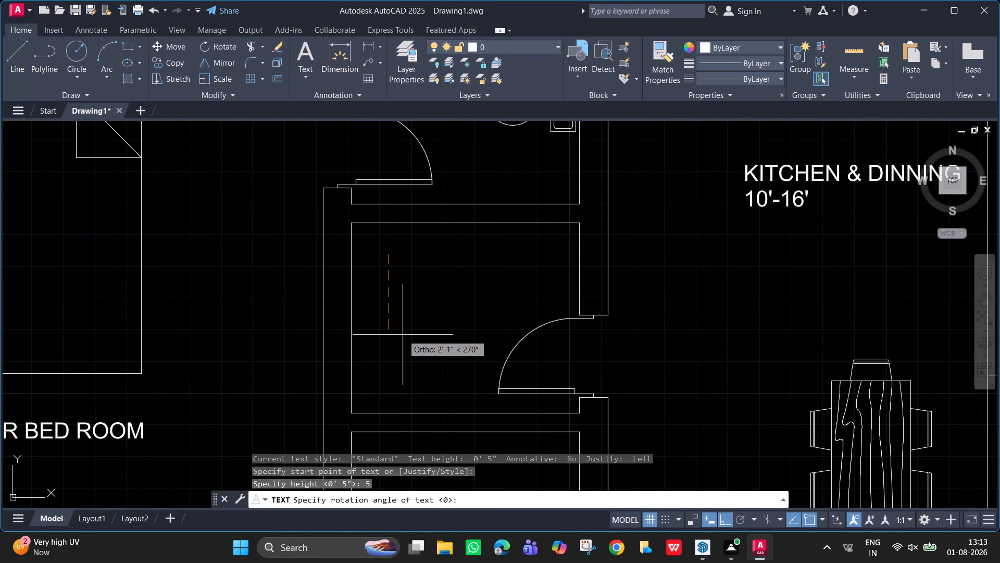
key("0")
key("Return")
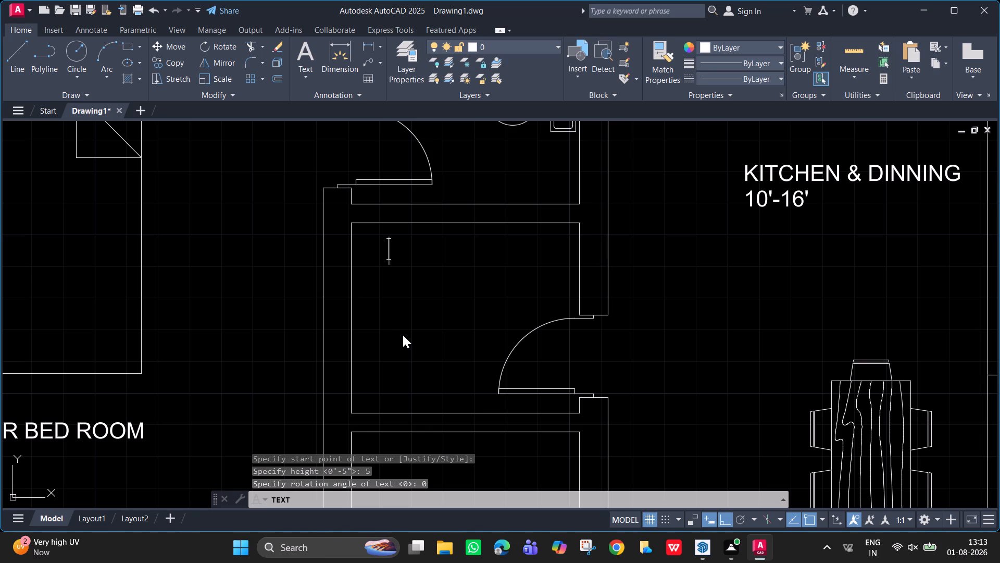
type("STORE")
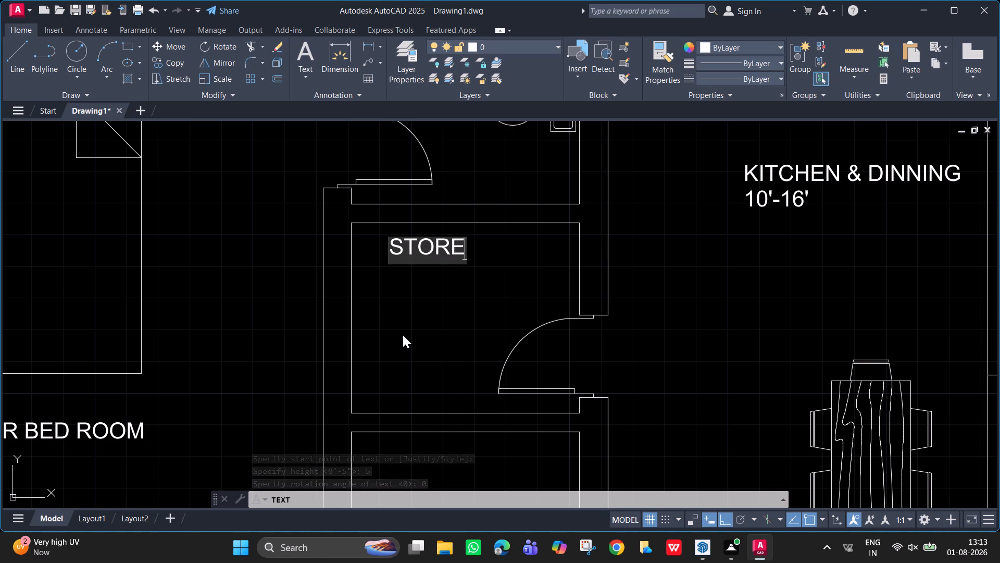
key("Return")
Add the size line 6'-5' beneath the STORE label and finish the text.
type("6'-5'")
key("Return")
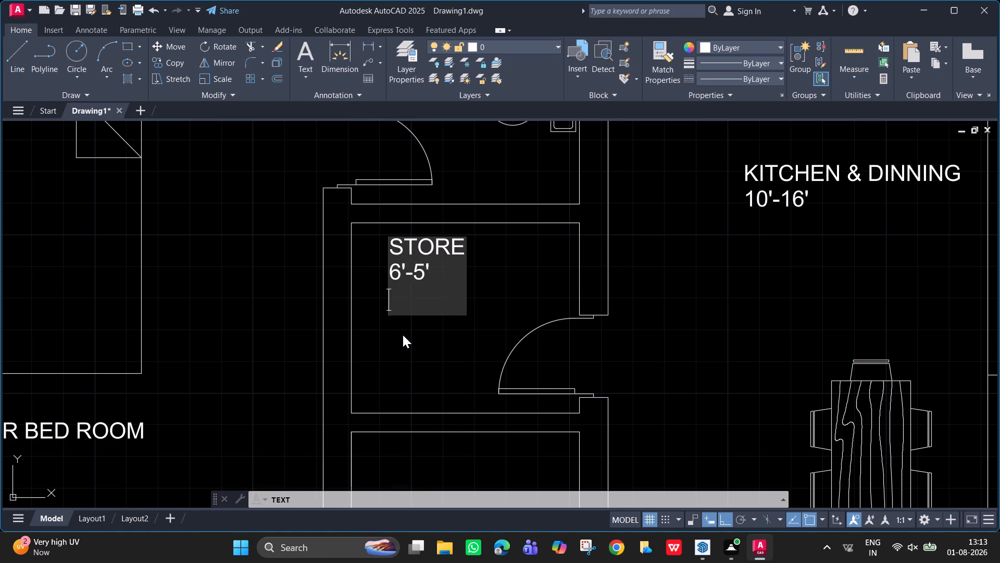
key("Return")
Place 5" high, unrotated single-line text reading POOJA in the small room between the store and the hall.
scroll(514, 403, "down", 1)
middle_click_drag(507, 400, 446, 199)
scroll(435, 246, "up", 1)
middle_click_drag(435, 246, 453, 261)
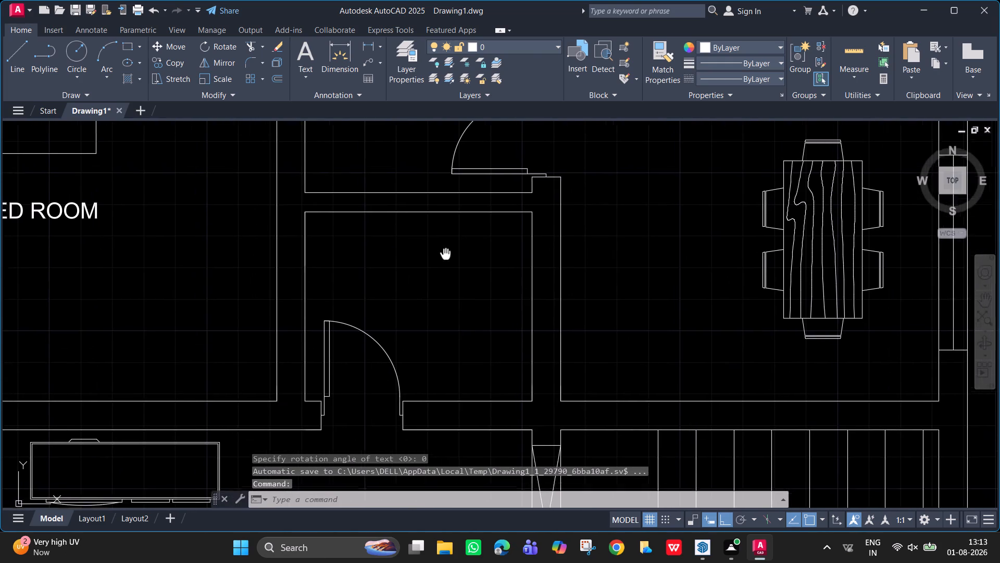
middle_click_drag(453, 261, 461, 267)
type("DT")
key("Return")
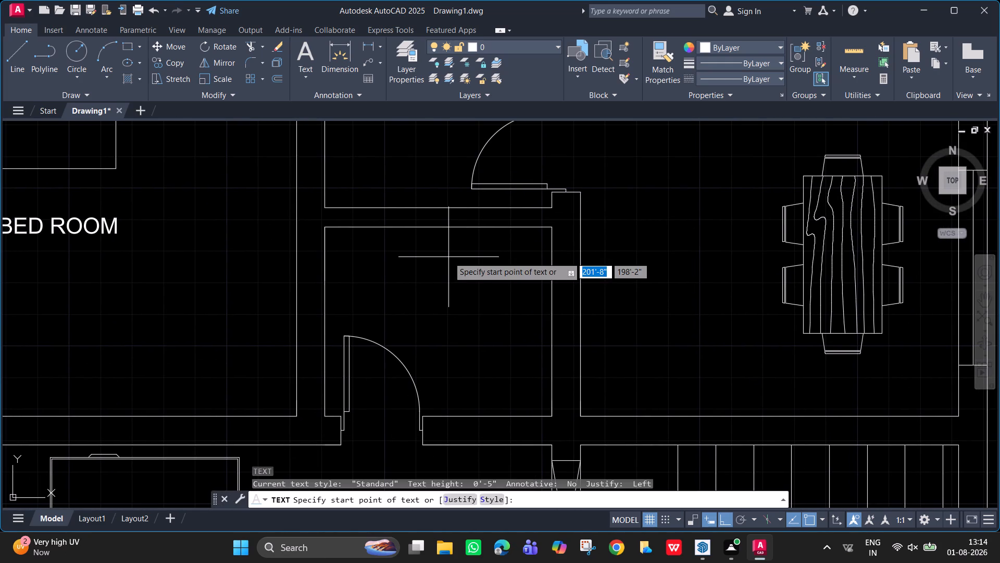
left_click(423, 260)
key("5")
key("Return")
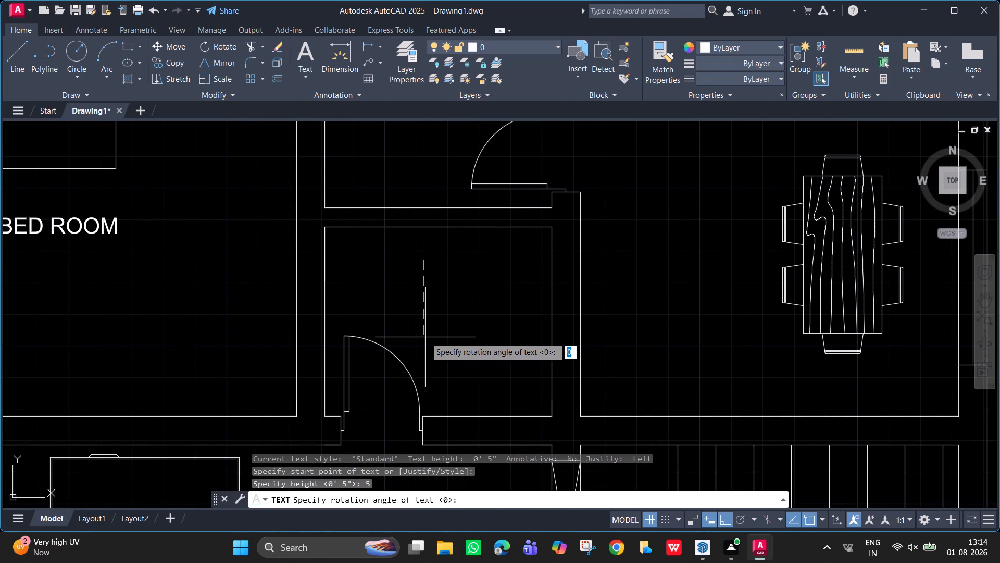
key("0")
key("Return")
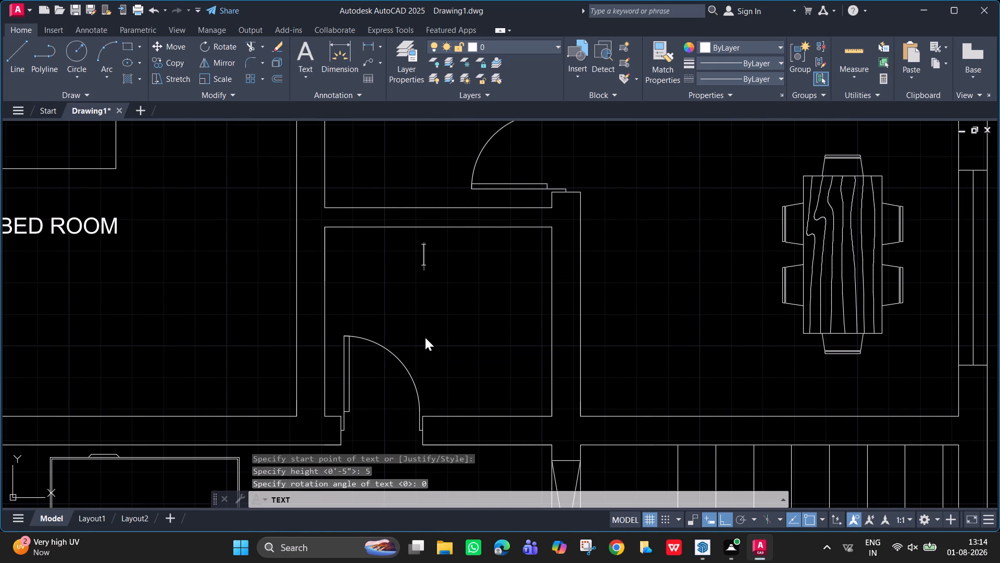
type("POOJA")
key("Return")
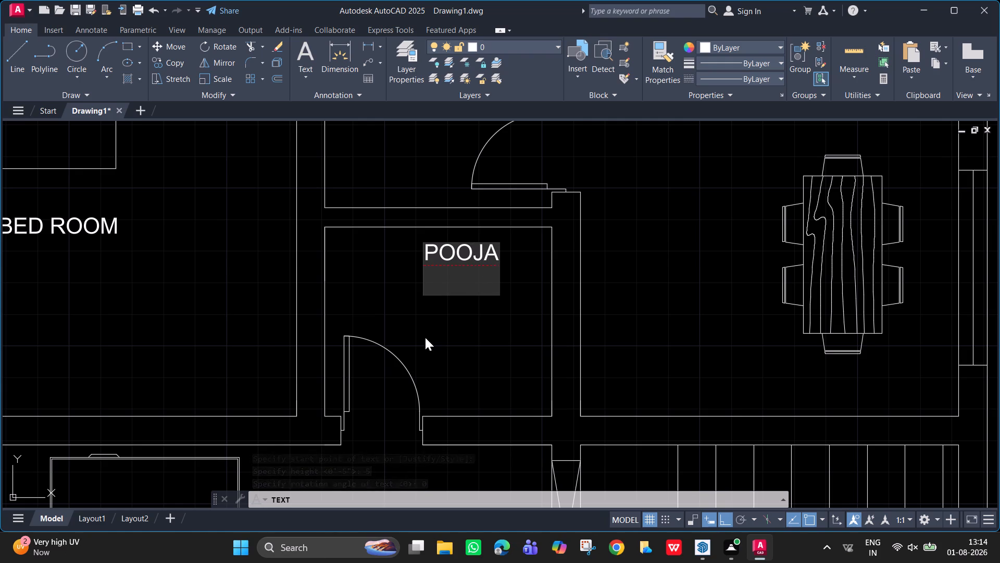
Add the size line 6'-5' beneath the POOJA label and finish the text.
type("6'")
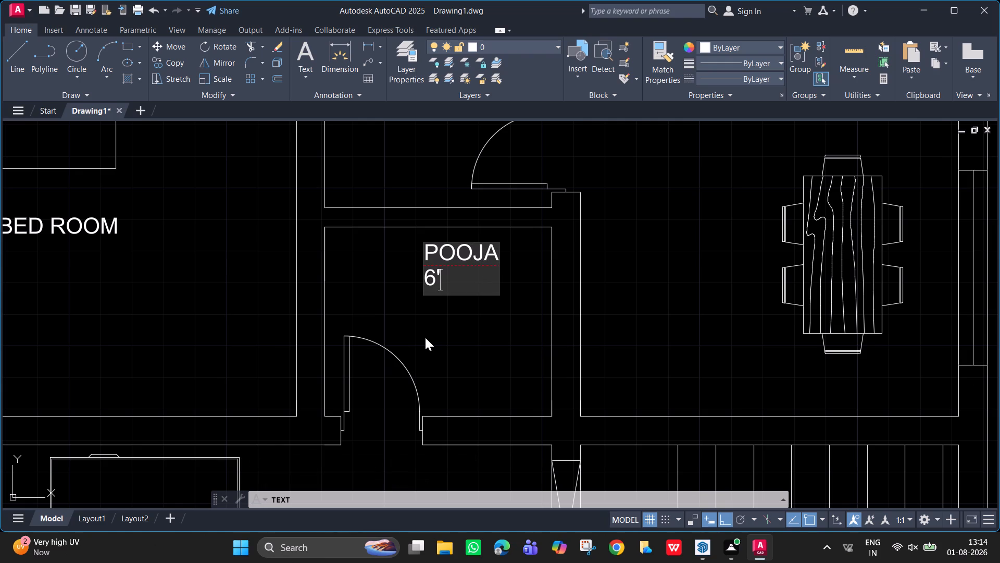
type("-5'")
key("Return")
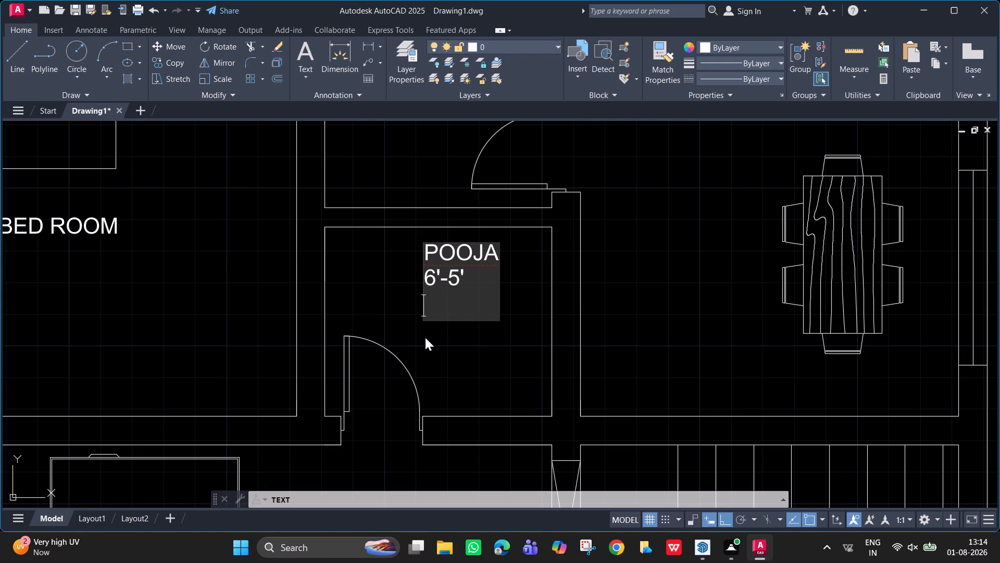
key("Return")
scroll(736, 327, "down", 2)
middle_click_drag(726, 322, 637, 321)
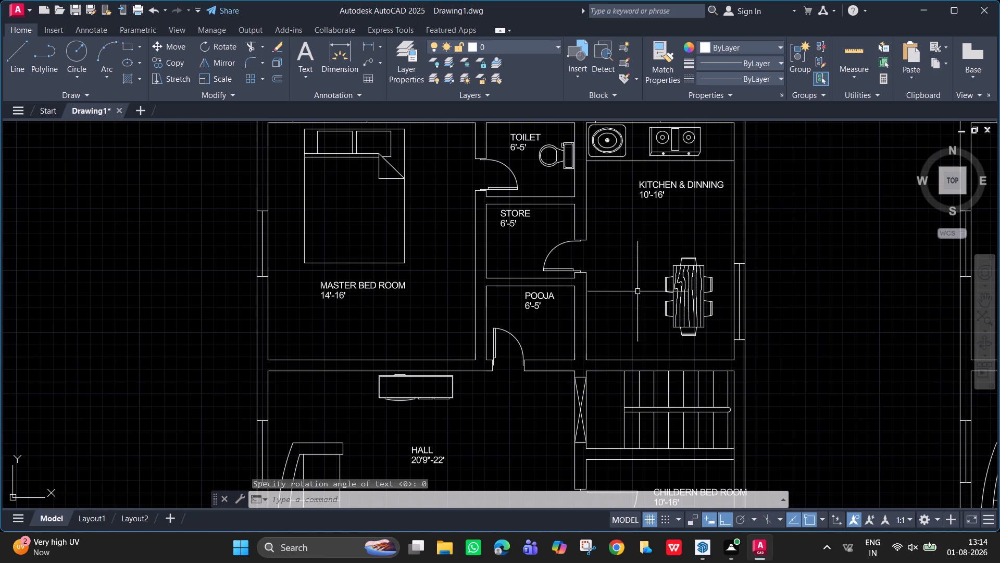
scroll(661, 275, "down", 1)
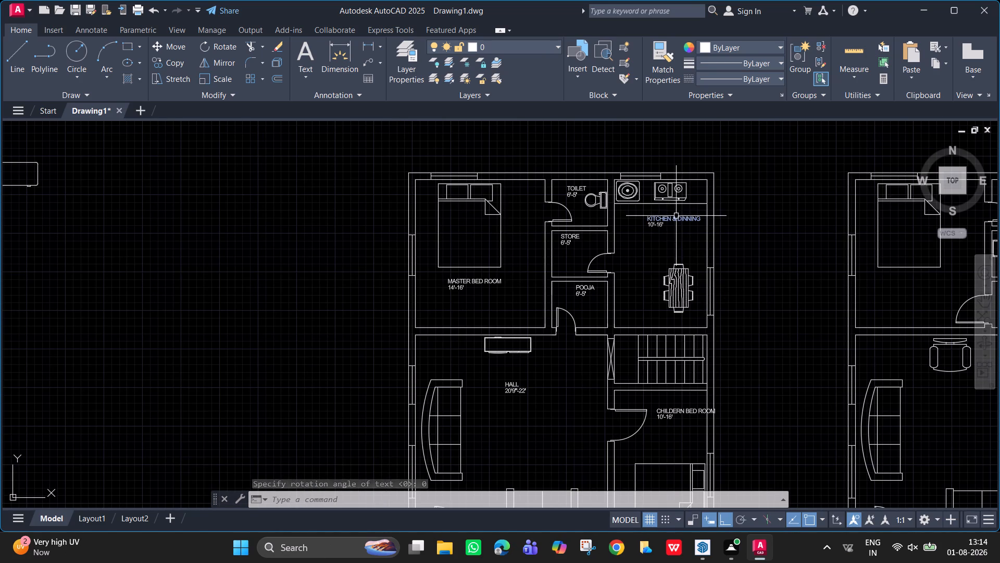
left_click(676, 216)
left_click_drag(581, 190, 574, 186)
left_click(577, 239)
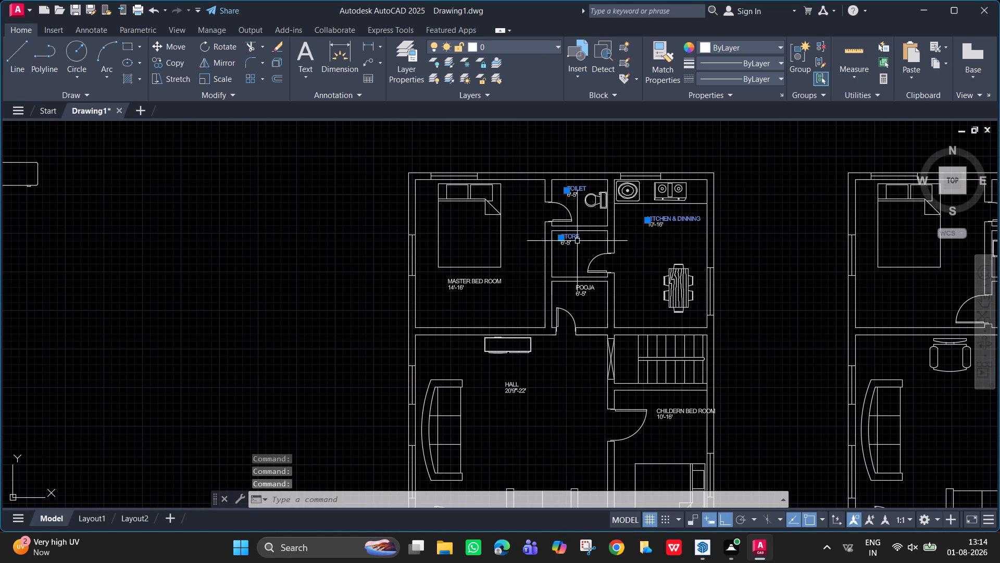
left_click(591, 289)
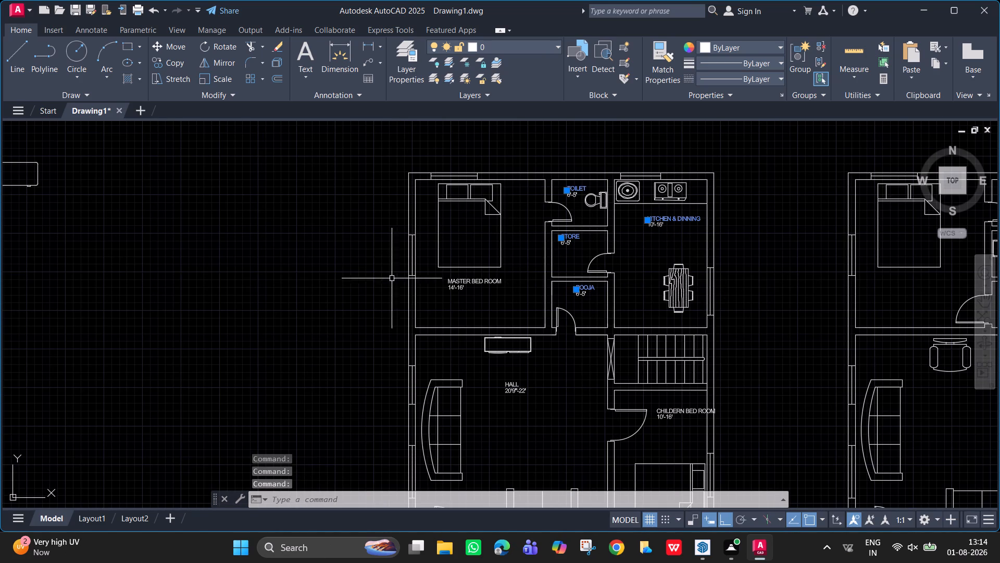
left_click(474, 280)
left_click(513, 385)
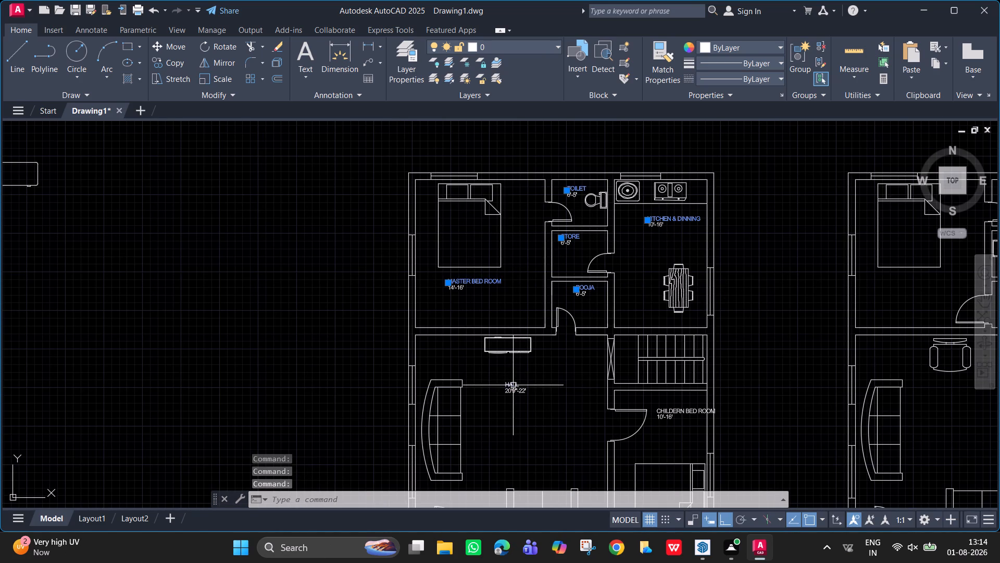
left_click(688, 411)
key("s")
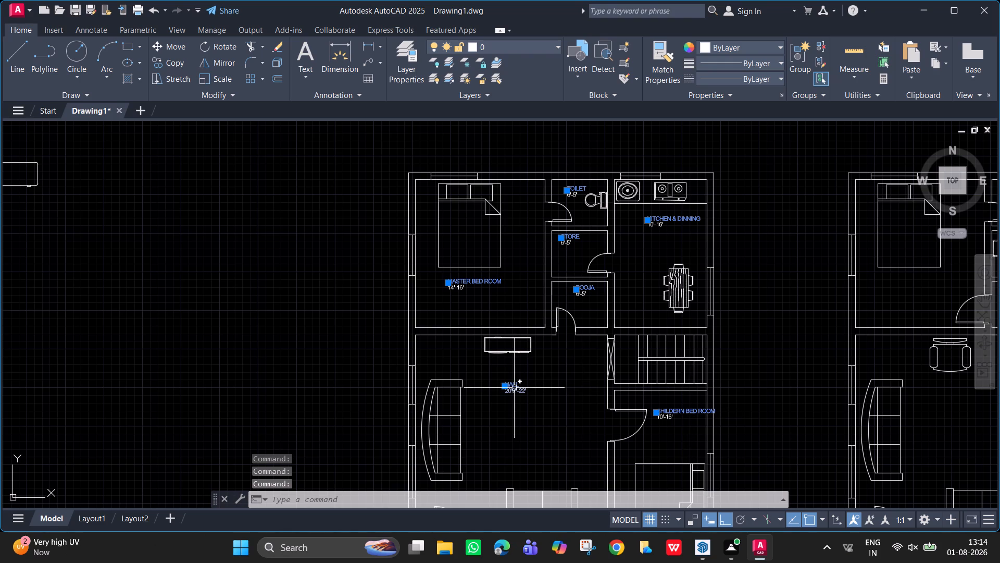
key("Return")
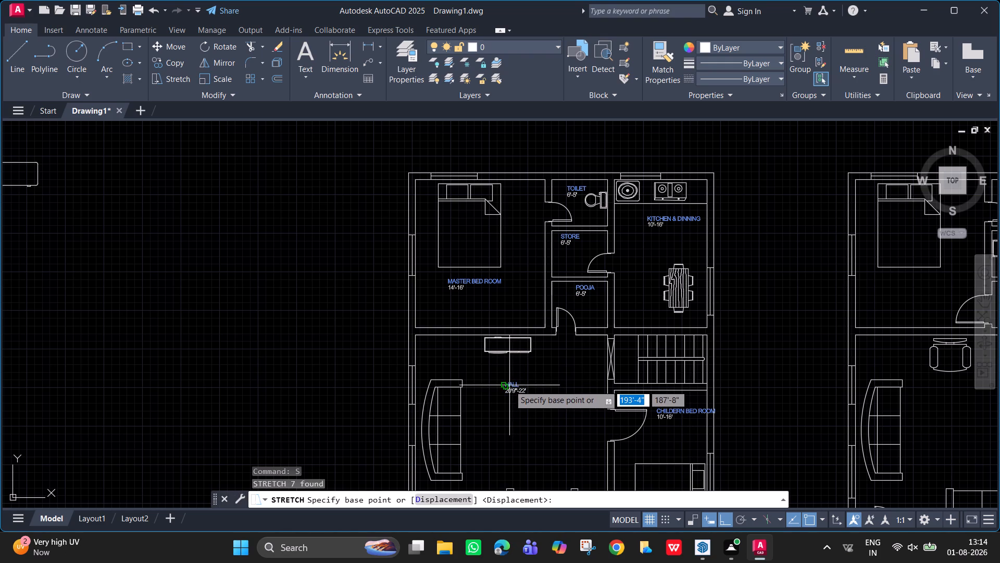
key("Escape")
Enlarge the seven room-name labels together with Scale, using a base point in the hall and a scale point on the kitchen's outer wall.
left_click(509, 385)
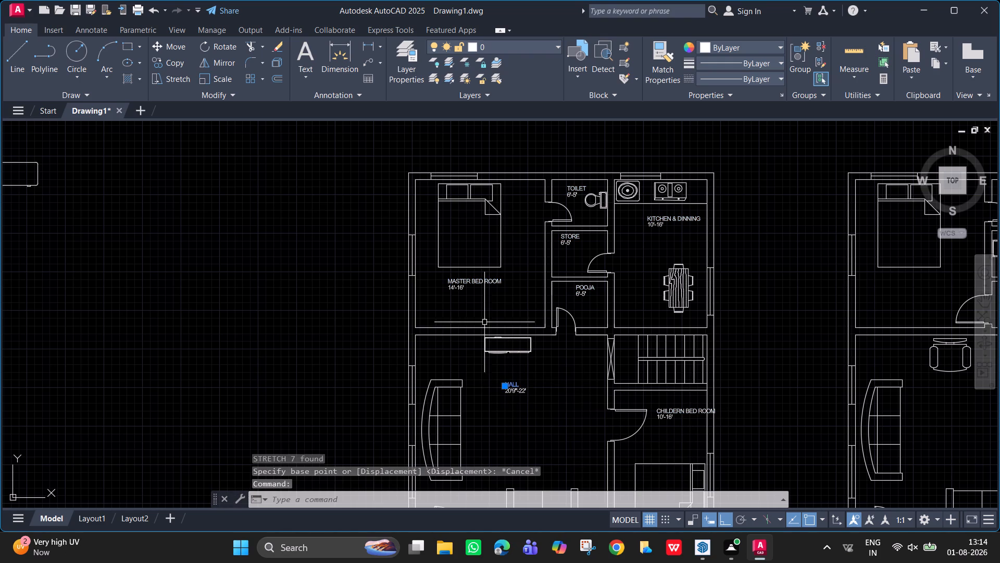
left_click(483, 279)
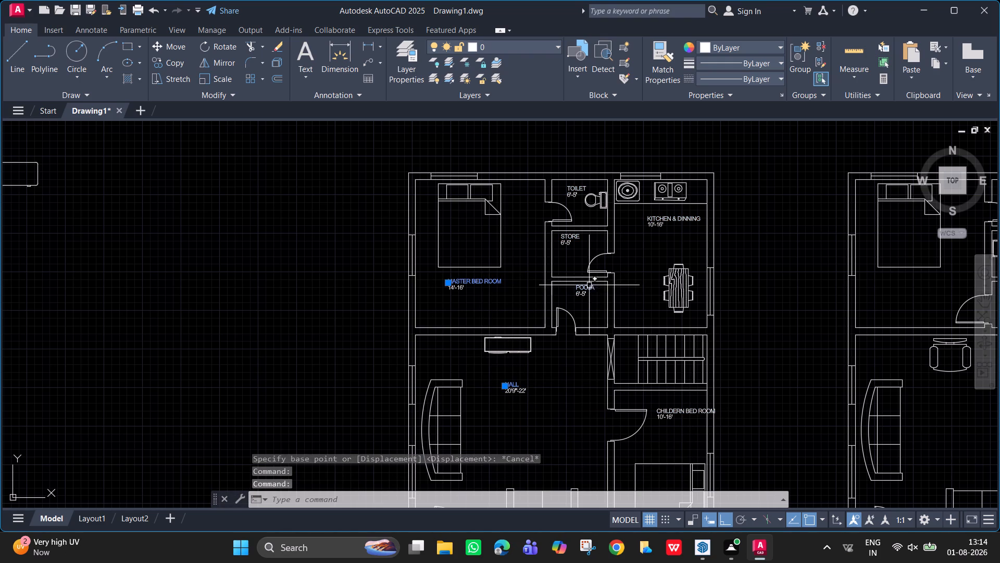
left_click(589, 288)
left_click(572, 235)
left_click(579, 190)
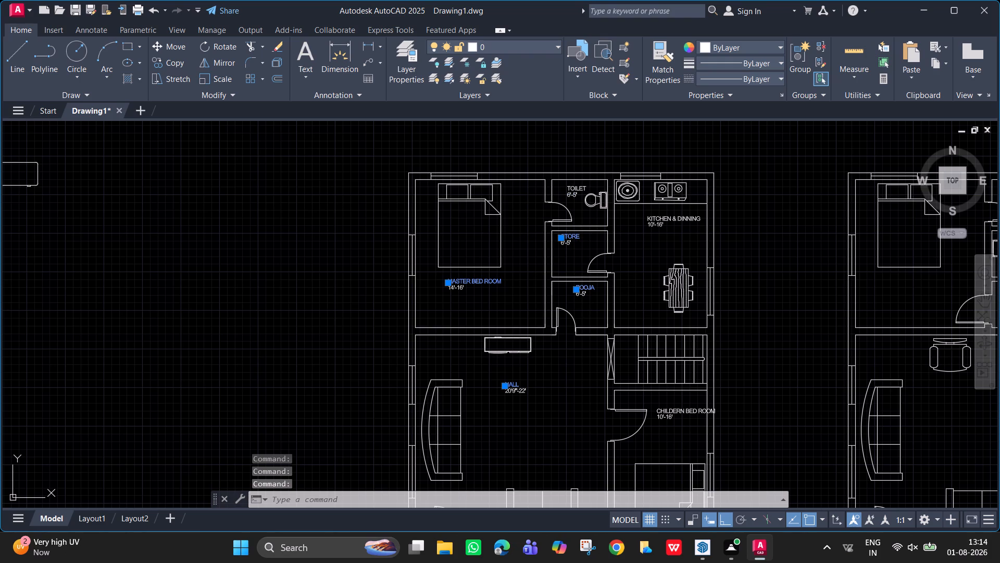
left_click(670, 221)
left_click(678, 406)
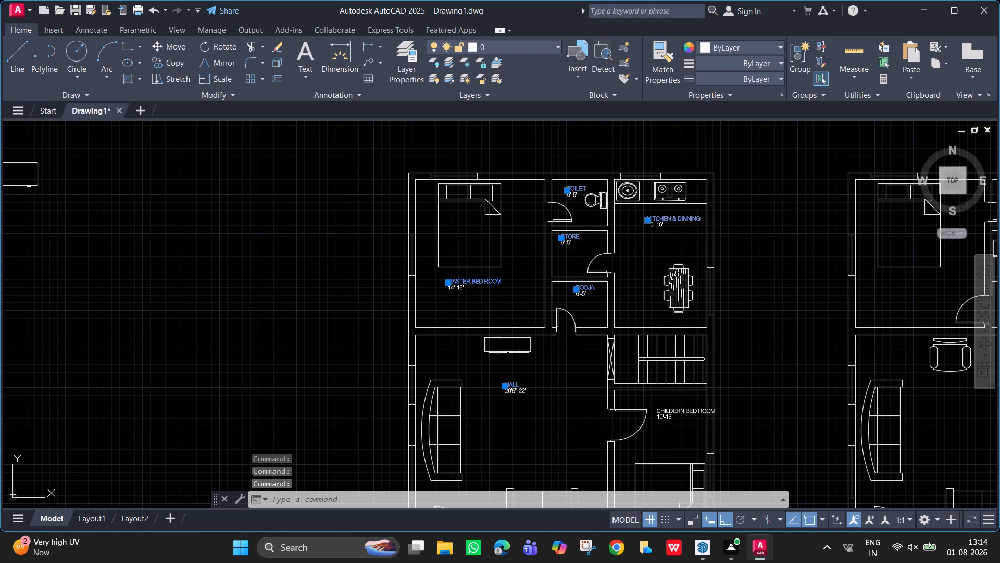
left_click(684, 411)
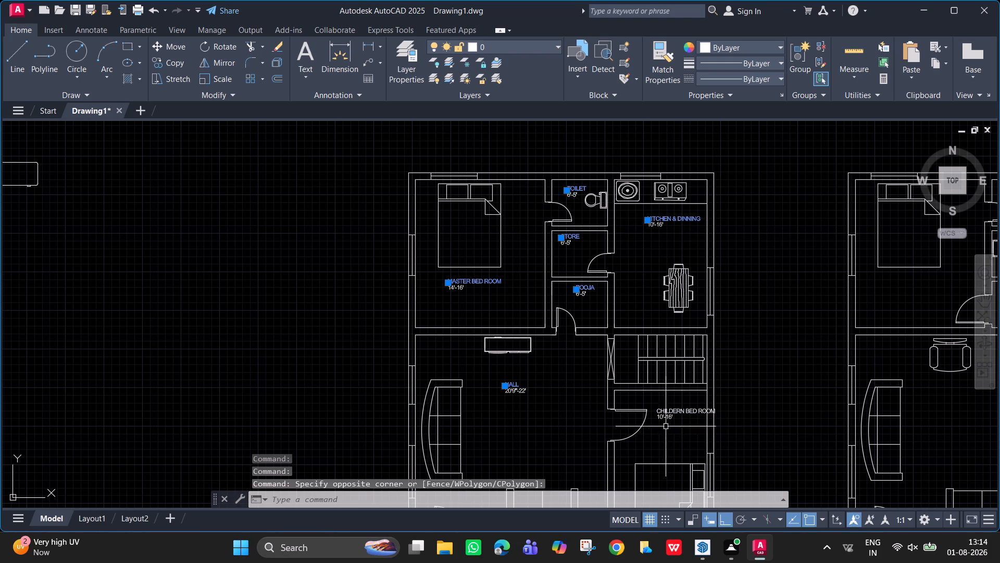
left_click(685, 412)
middle_click_drag(586, 389, 564, 316)
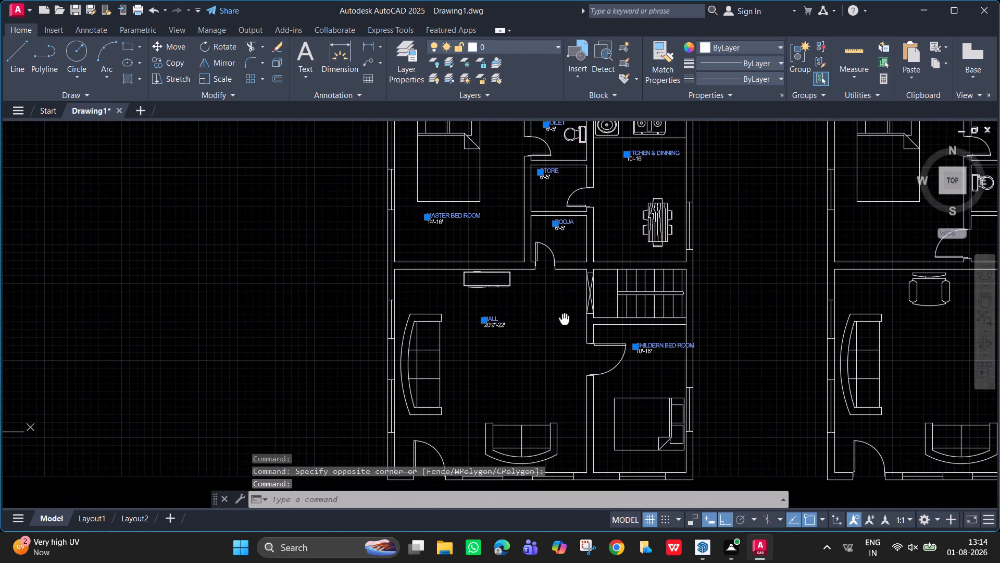
middle_click_drag(564, 316, 567, 380)
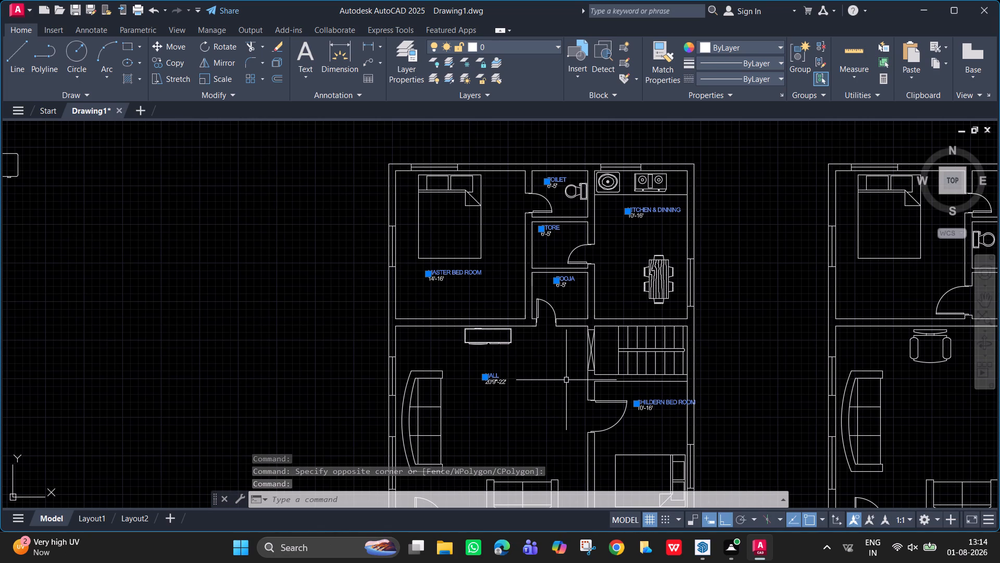
type("SC")
key("Return")
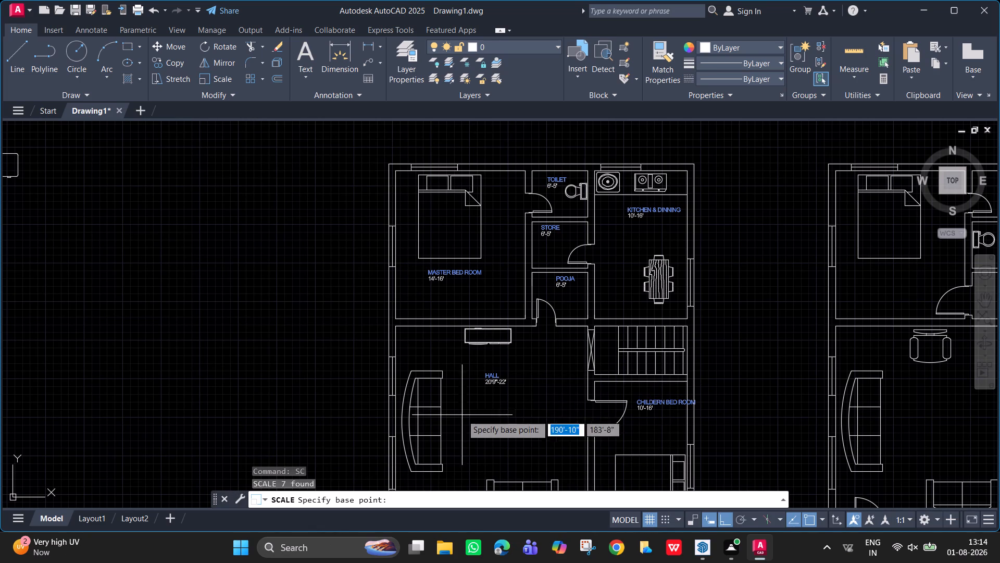
left_click(482, 411)
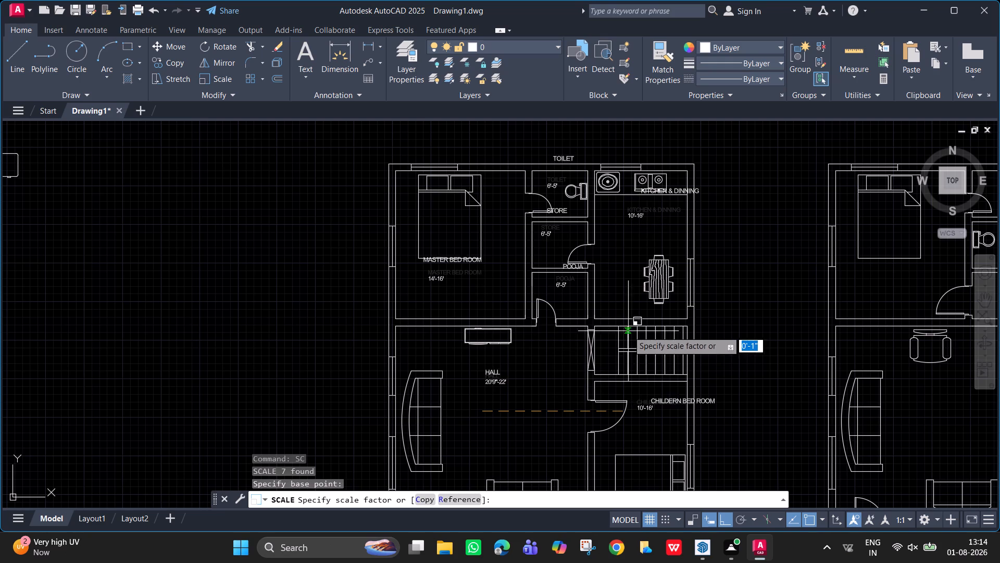
left_click(693, 314)
Move the MASTER BED ROOM label with Ortho off to just below the bed, above the 14'-16' size text.
scroll(694, 306, "down", 1)
middle_click_drag(694, 306, 667, 312)
scroll(671, 307, "down", 1)
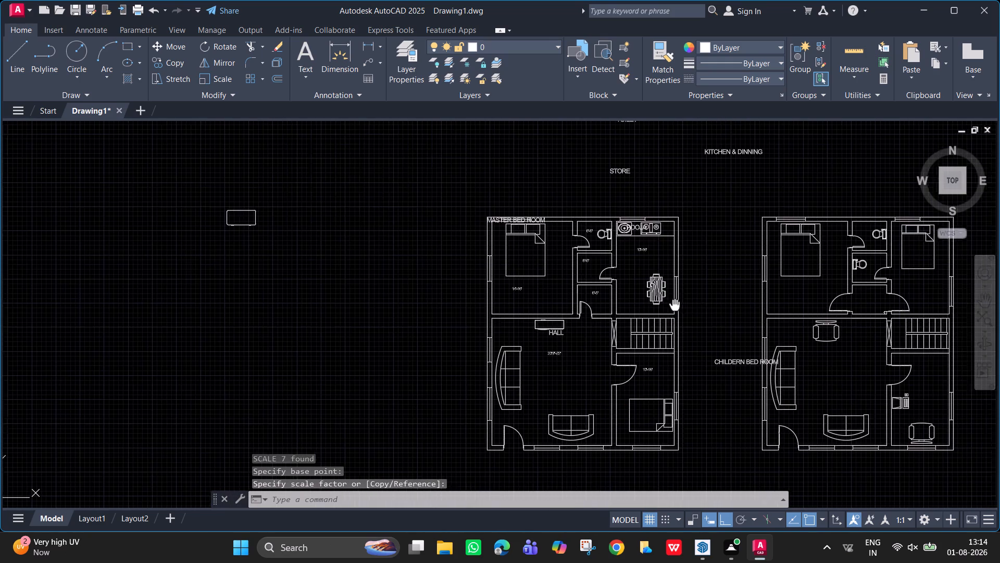
middle_click_drag(667, 312, 647, 340)
scroll(642, 334, "up", 2)
middle_click_drag(642, 333, 647, 338)
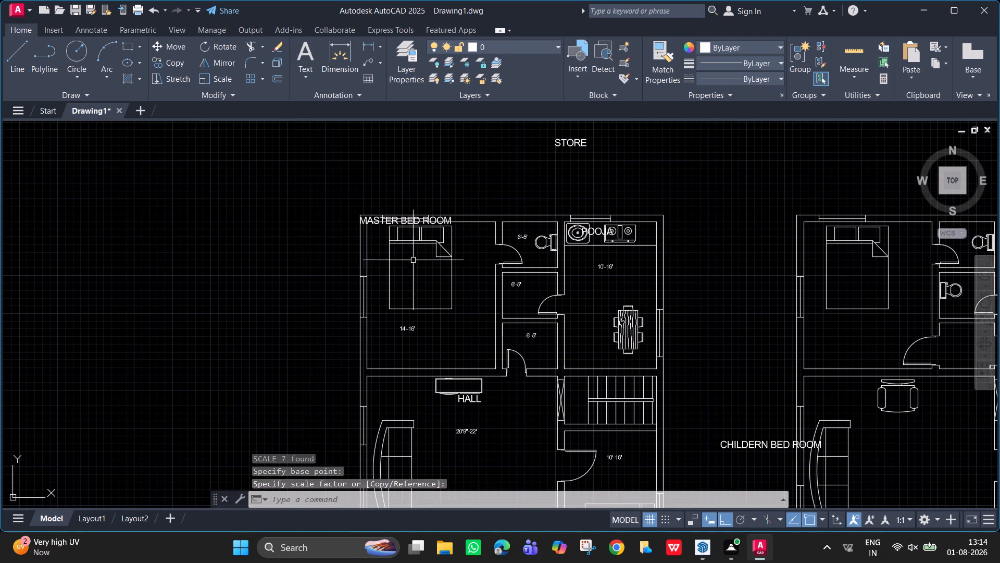
left_click(429, 221)
key("m")
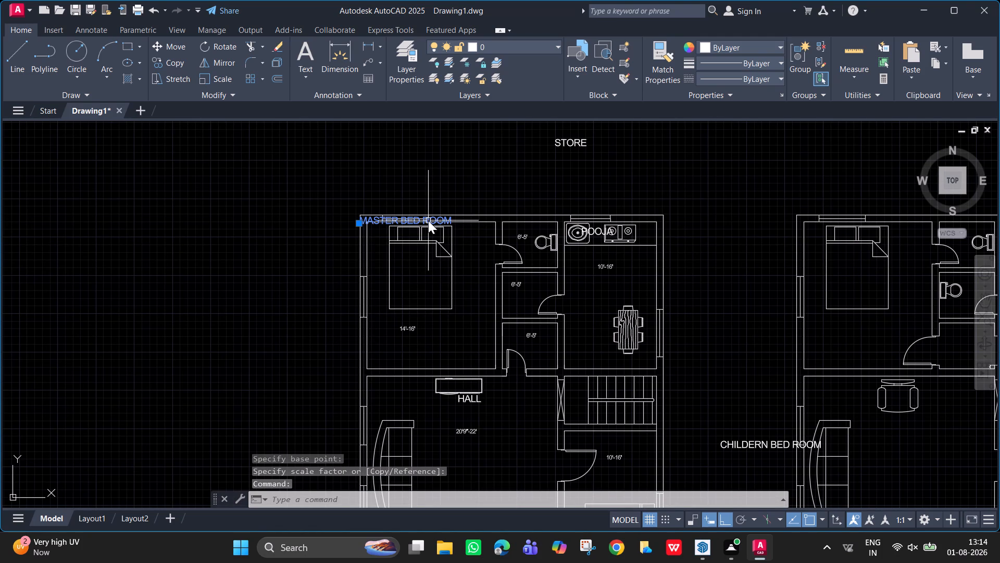
key("Return")
left_click(429, 219)
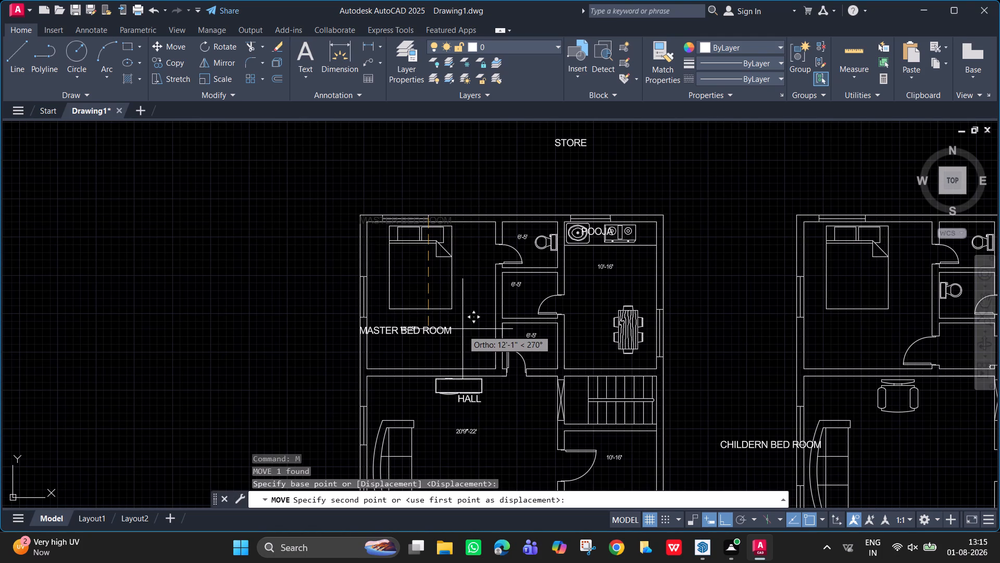
key("F8")
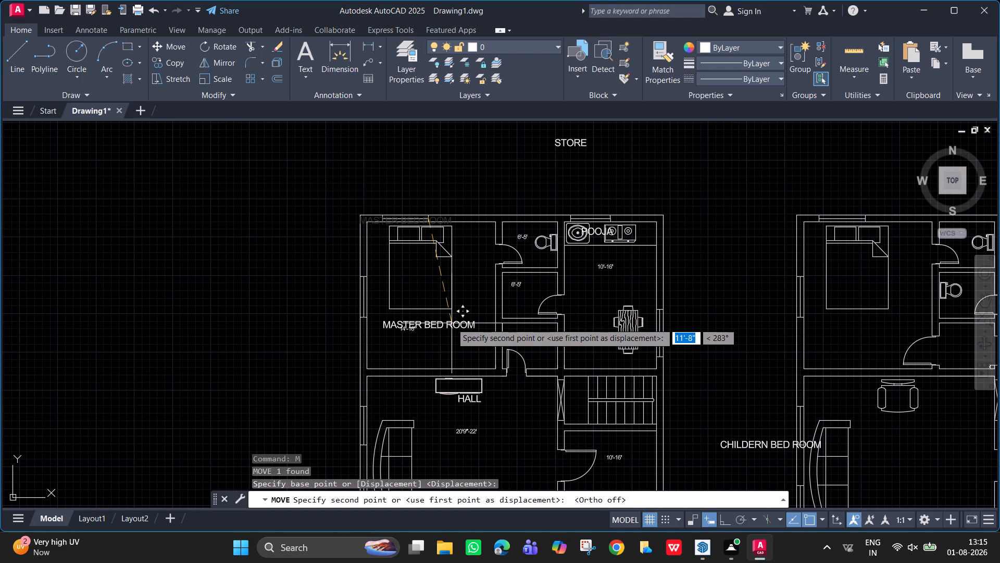
left_click(449, 320)
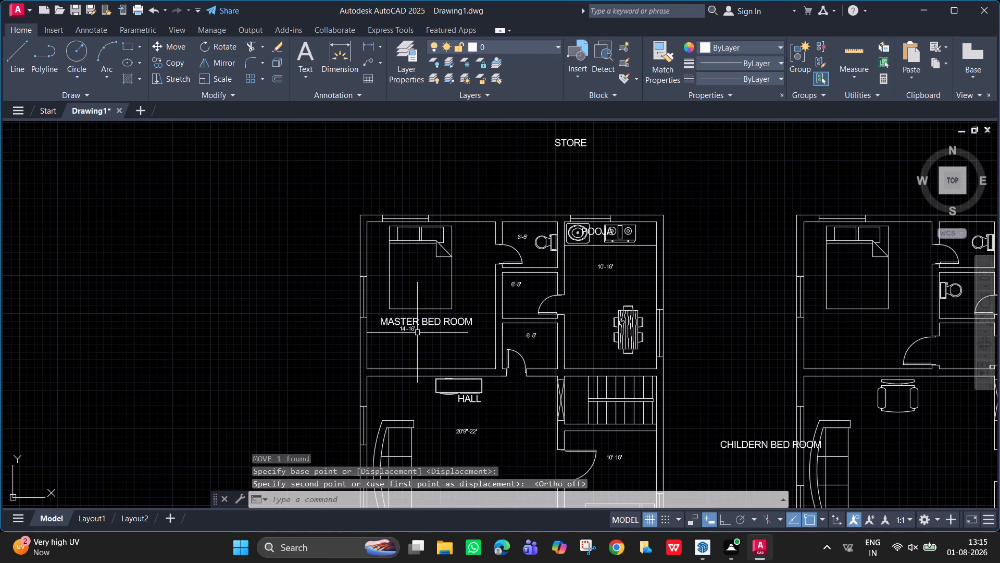
Move the 14'-16' size text down so it sits centred beneath the MASTER BED ROOM label.
left_click(410, 329)
key("m")
key("Return")
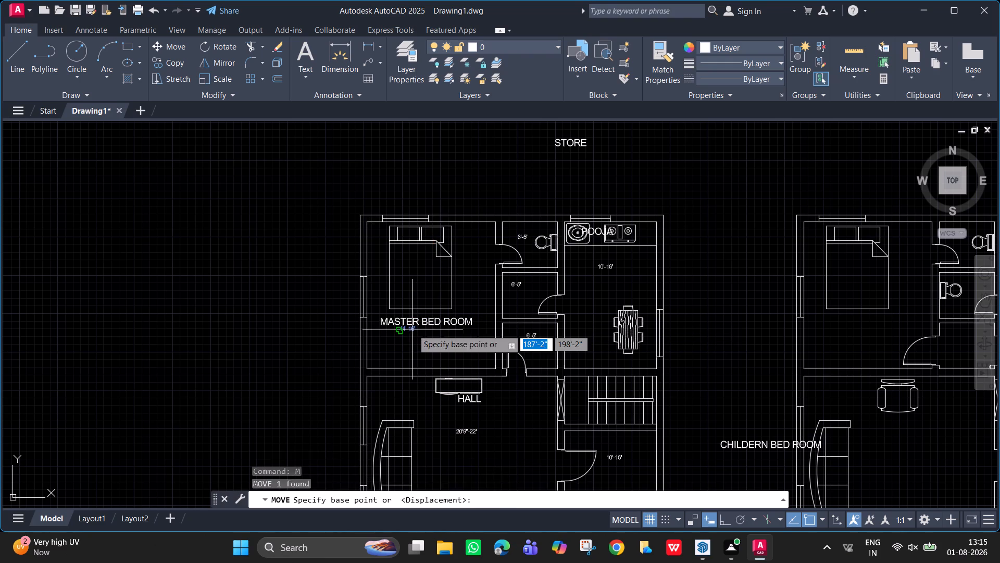
left_click(413, 329)
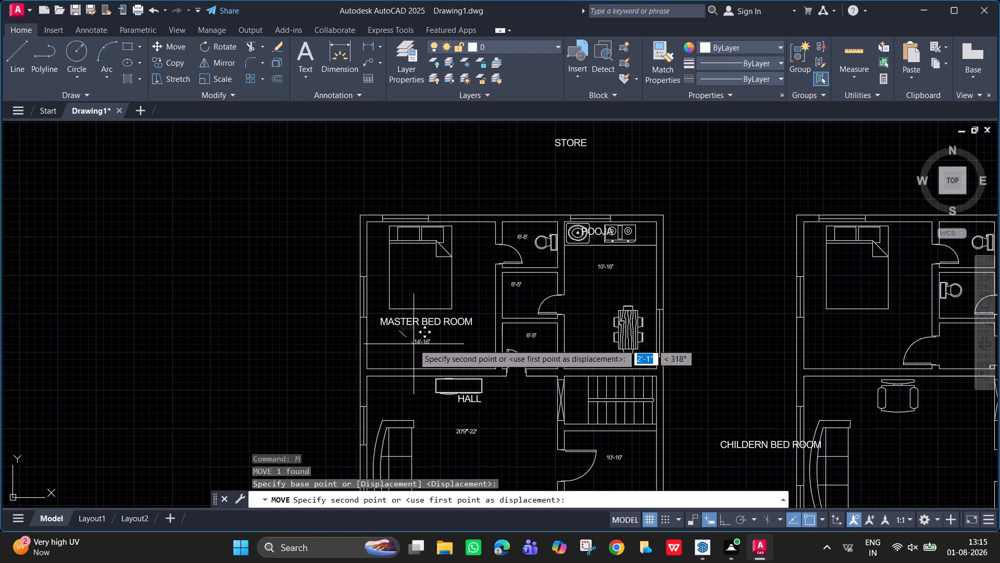
left_click(414, 344)
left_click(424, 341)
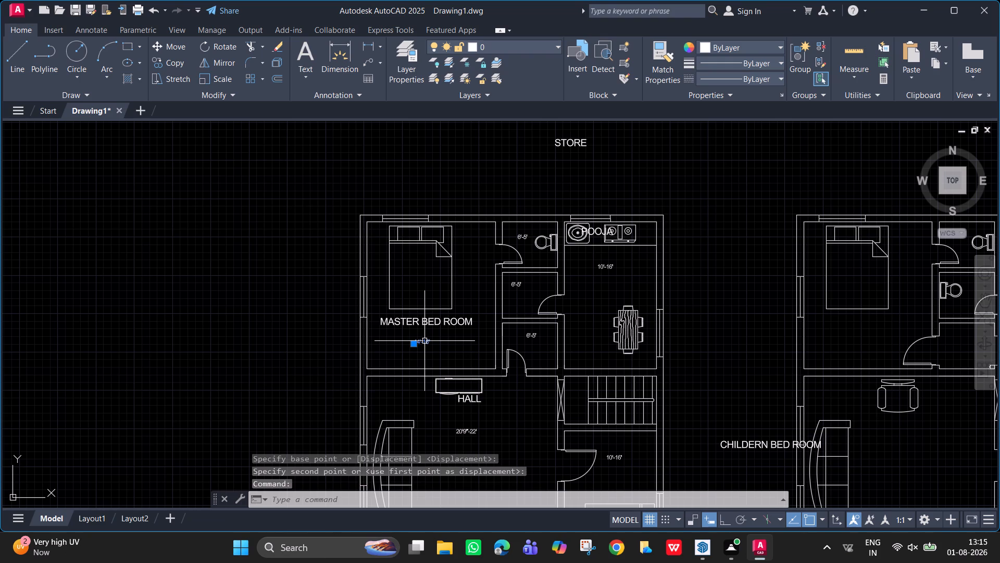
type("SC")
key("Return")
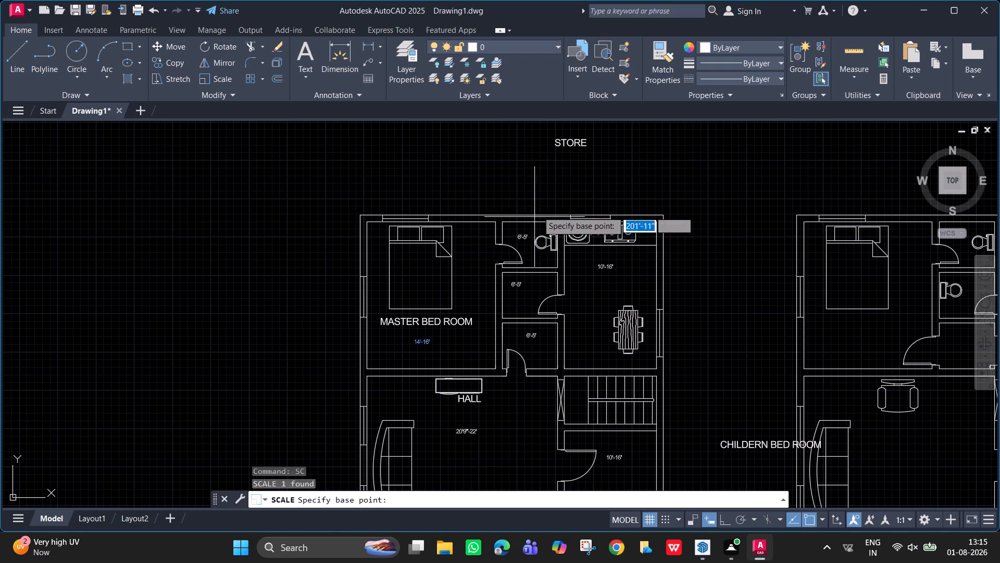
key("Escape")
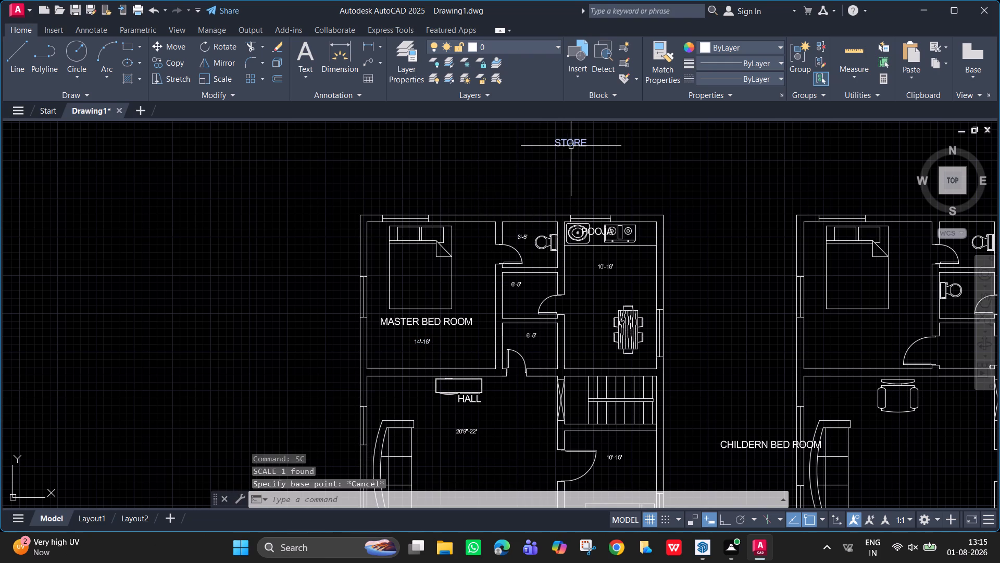
Move the STORE label from above the plan into the store room, just below its 6'-5' size text.
left_click(571, 146)
key("m")
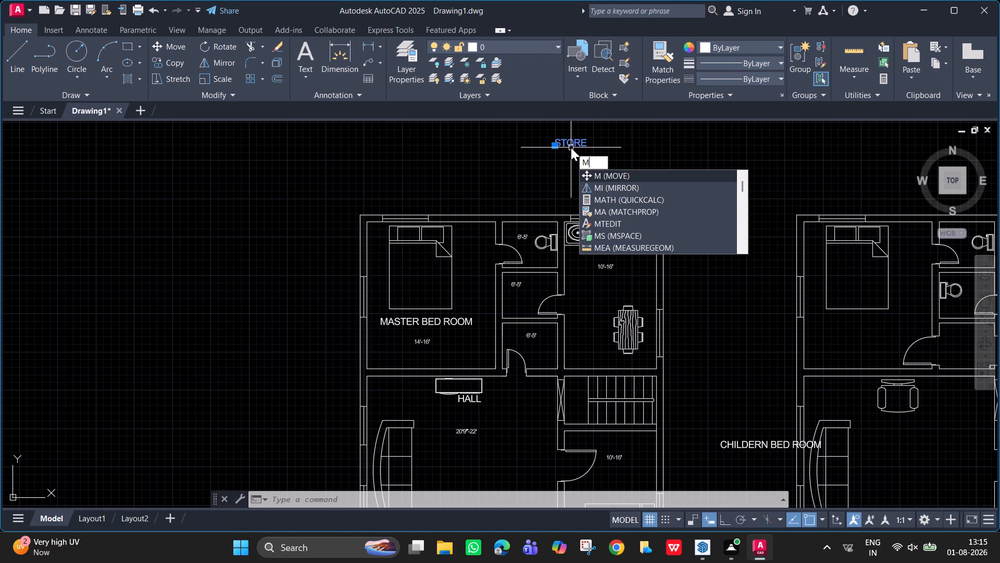
left_click(614, 178)
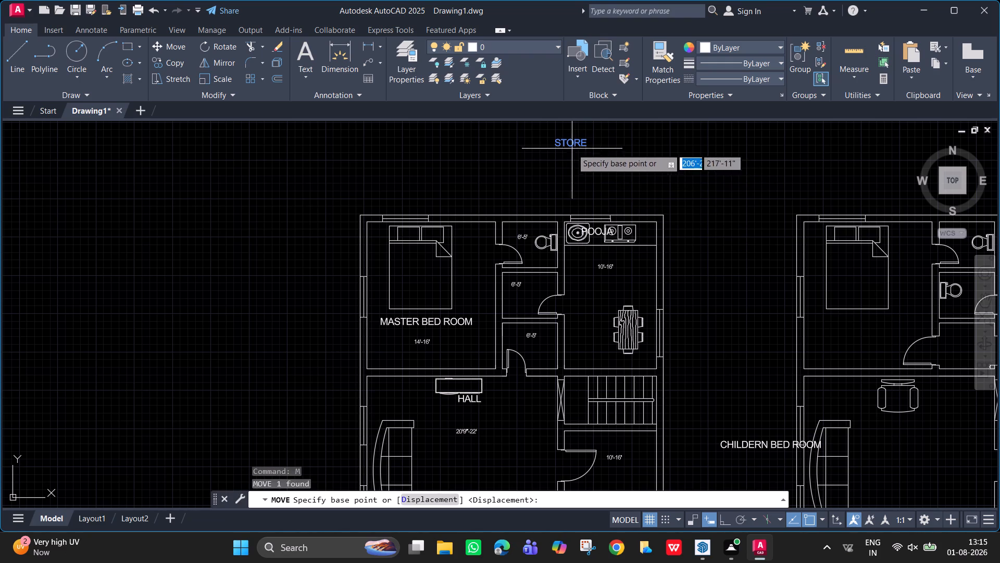
left_click(569, 145)
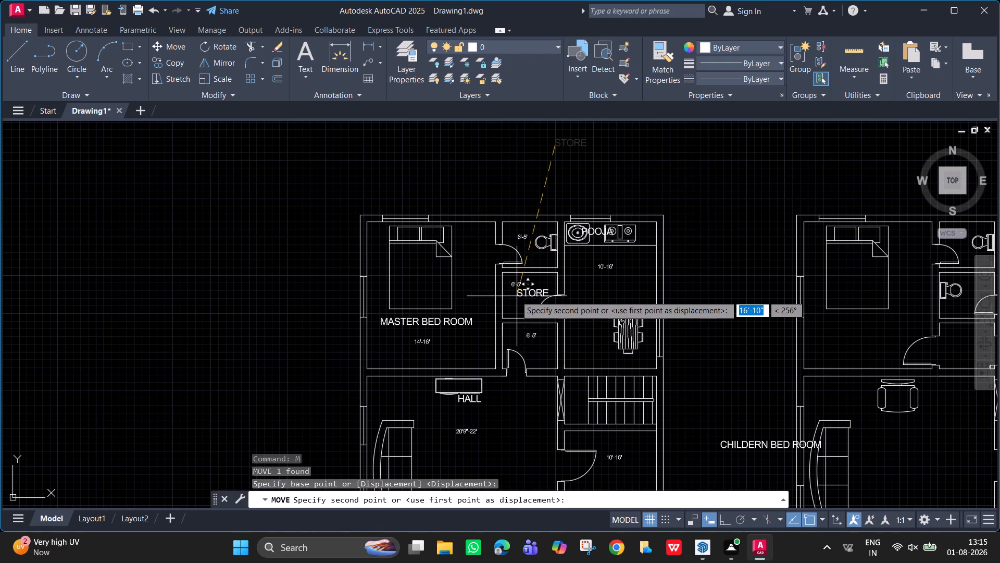
scroll(512, 293, "up", 3)
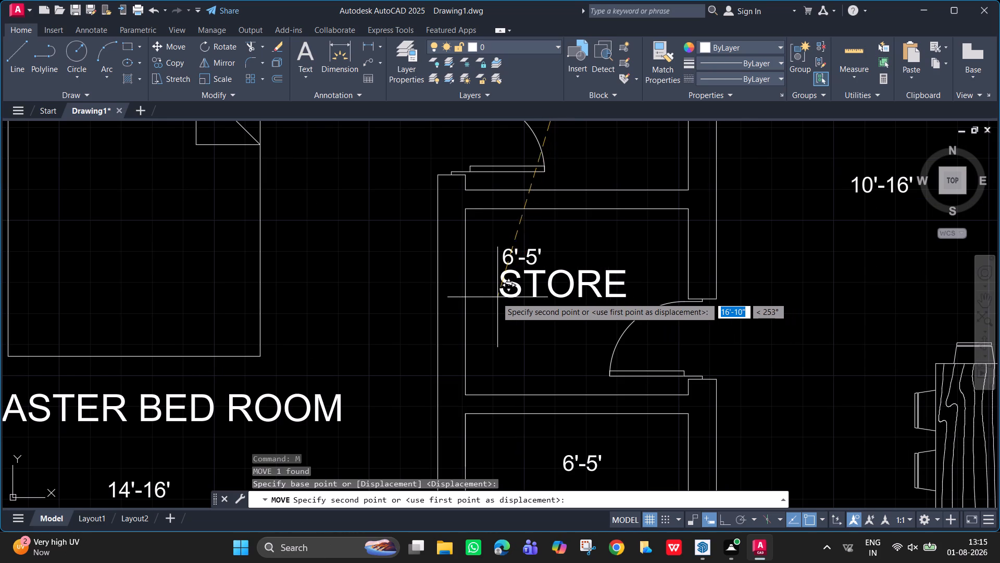
left_click(494, 295)
Move the TOILET label from above the plan into the toilet, just above its 6'-5' size text.
scroll(580, 259, "down", 1)
middle_click(580, 259)
middle_click_drag(590, 192, 590, 216)
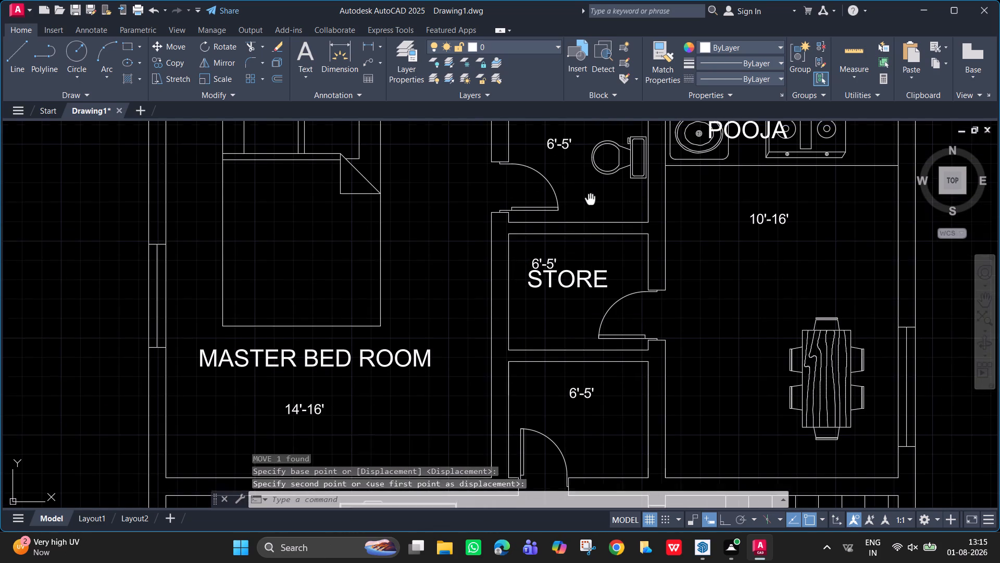
middle_click_drag(590, 216, 579, 229)
scroll(575, 229, "down", 1)
middle_click_drag(574, 205, 553, 309)
scroll(556, 293, "down", 1)
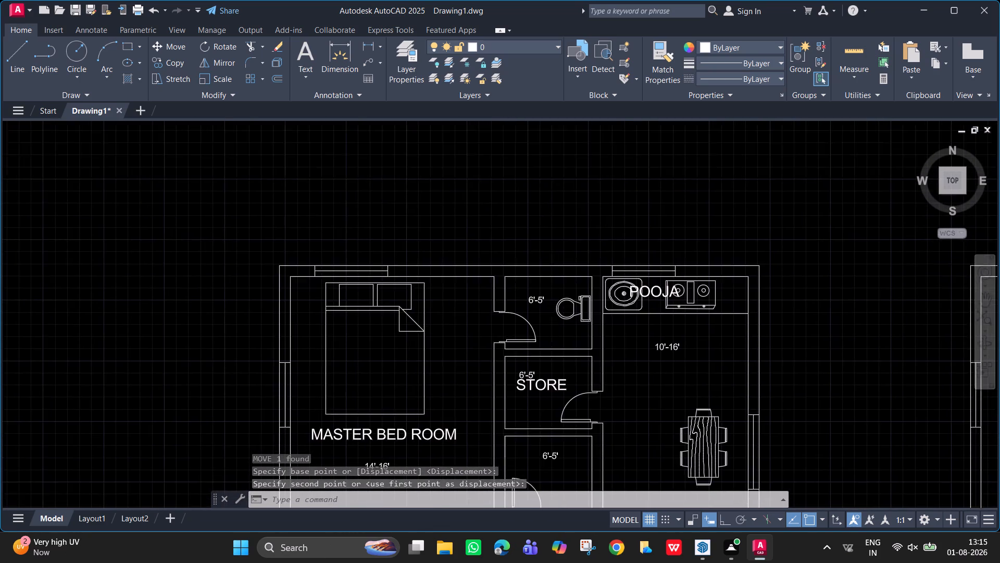
scroll(556, 292, "down", 1)
left_click(585, 188)
key("m")
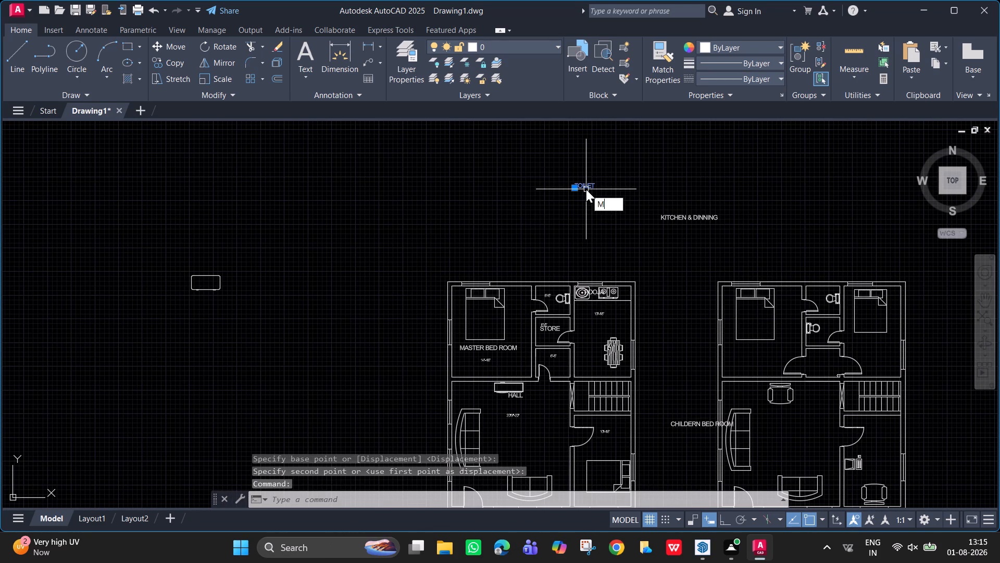
key("Return")
left_click(586, 189)
scroll(533, 303, "up", 3)
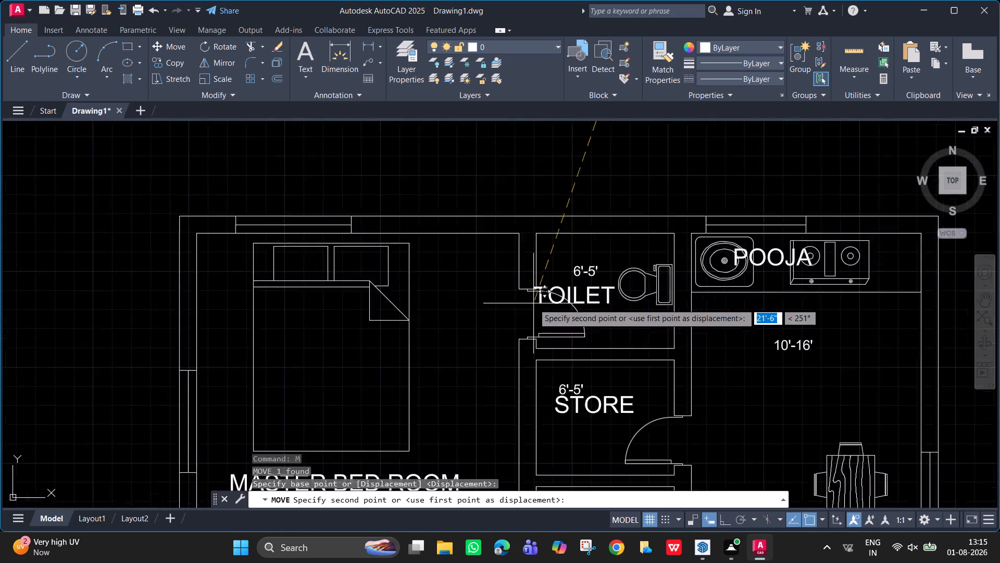
scroll(533, 303, "up", 1)
left_click(568, 240)
Move the KITCHEN & DINNING label into the kitchen, between the counter and the 10'-16' size text.
scroll(710, 176, "down", 1)
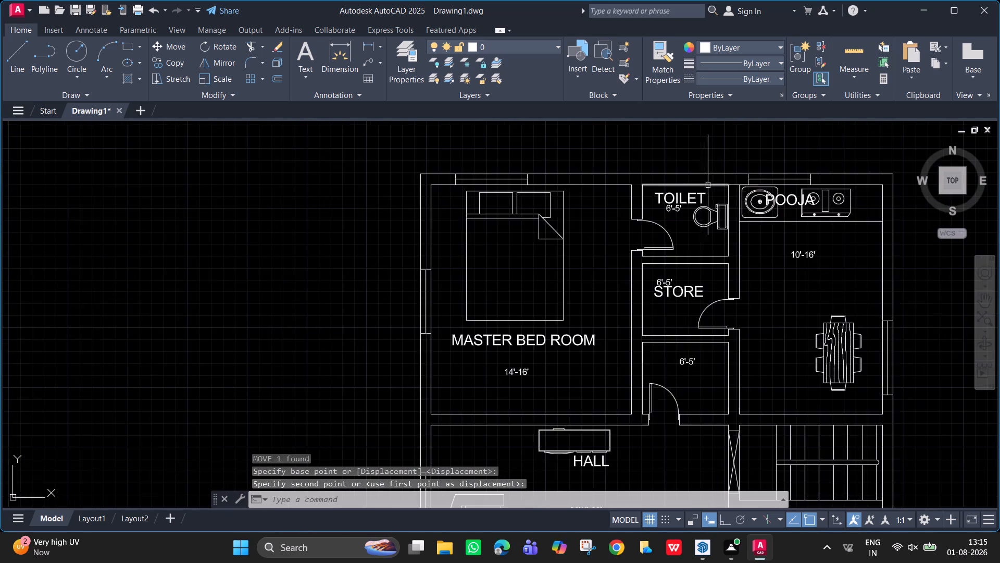
scroll(707, 187, "down", 2)
middle_click_drag(765, 177, 614, 252)
left_click(753, 156)
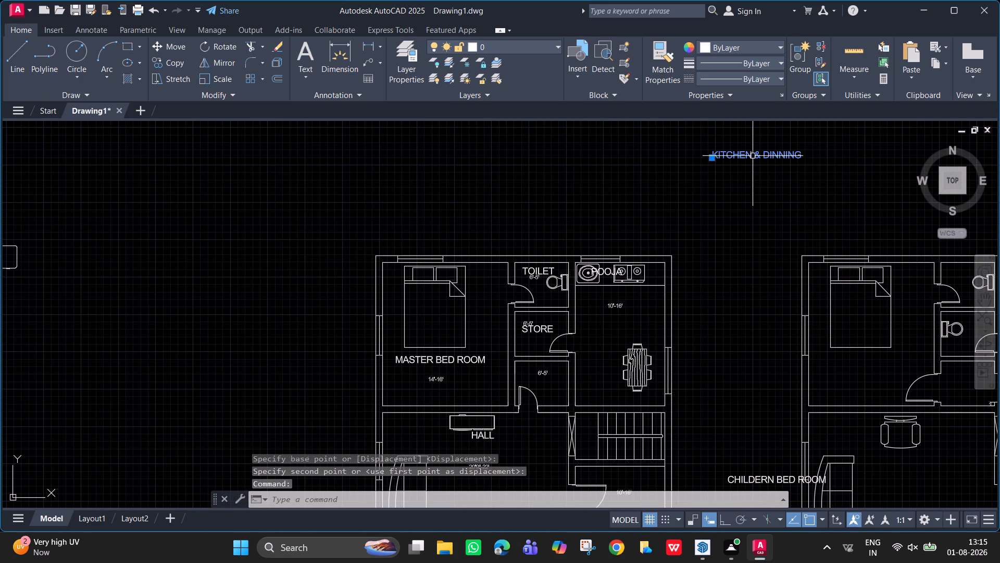
key("m")
key("Return")
middle_click_drag(752, 156, 702, 222)
middle_click_drag(707, 236, 716, 179)
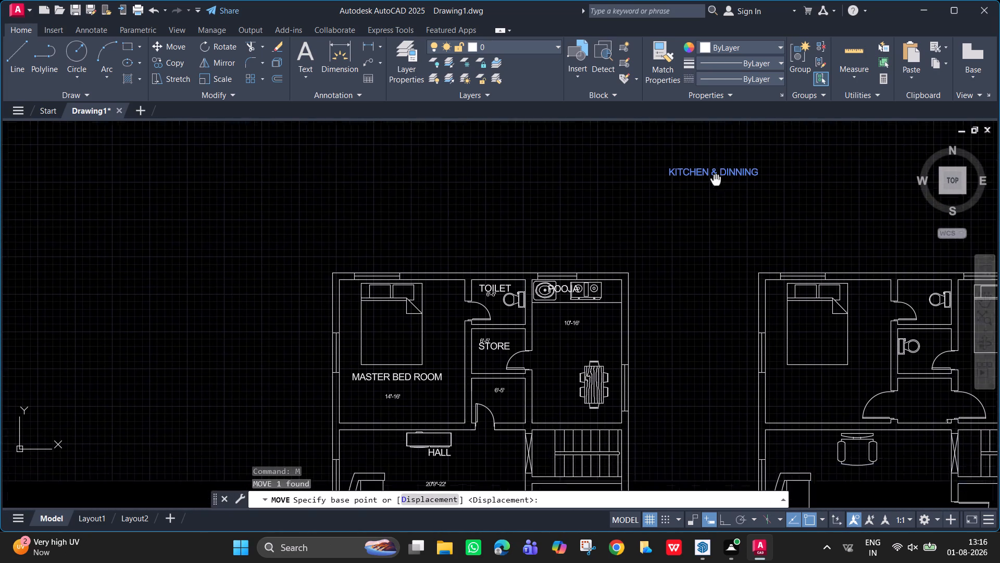
middle_click_drag(716, 179, 733, 153)
left_click(724, 136)
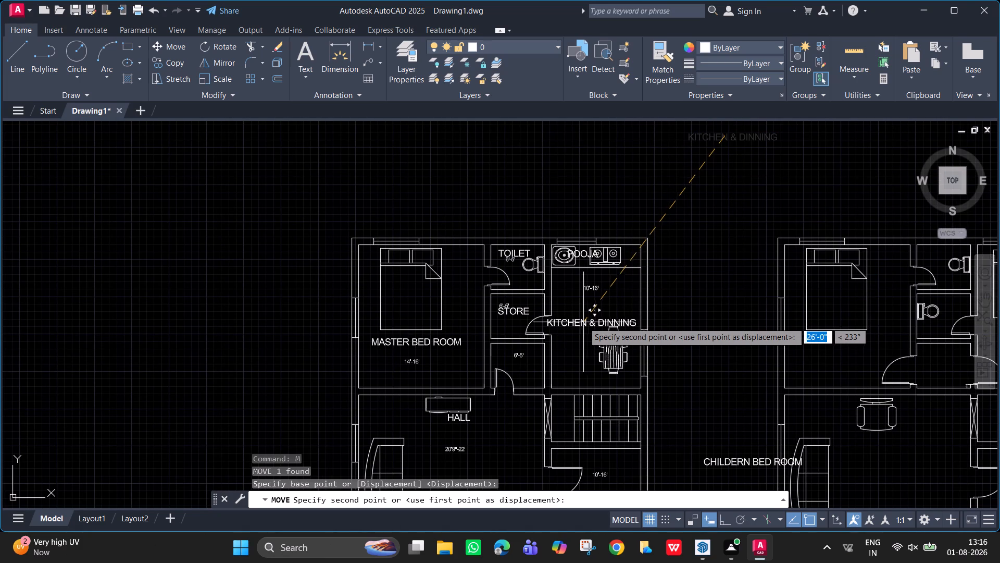
scroll(589, 284, "up", 3)
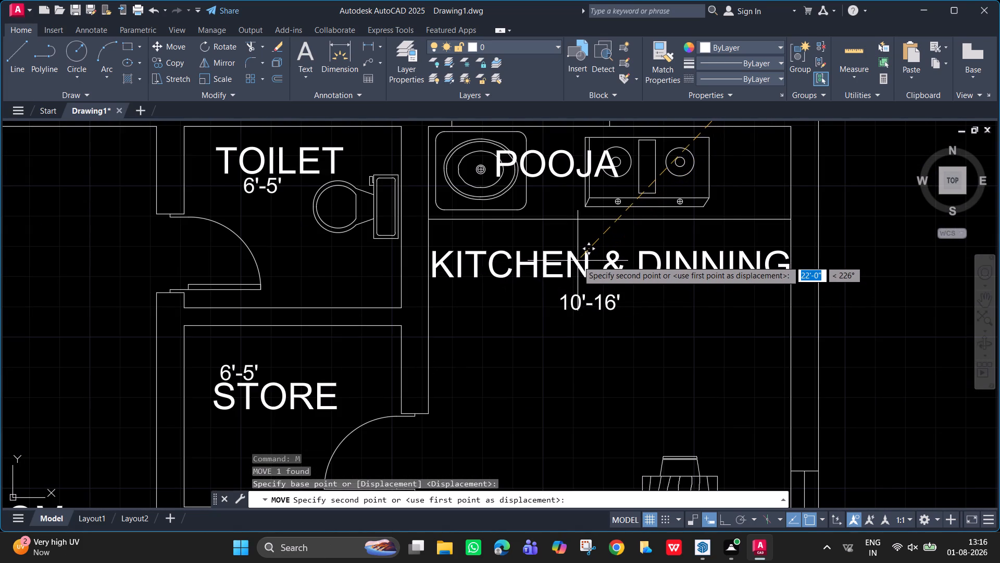
left_click(577, 260)
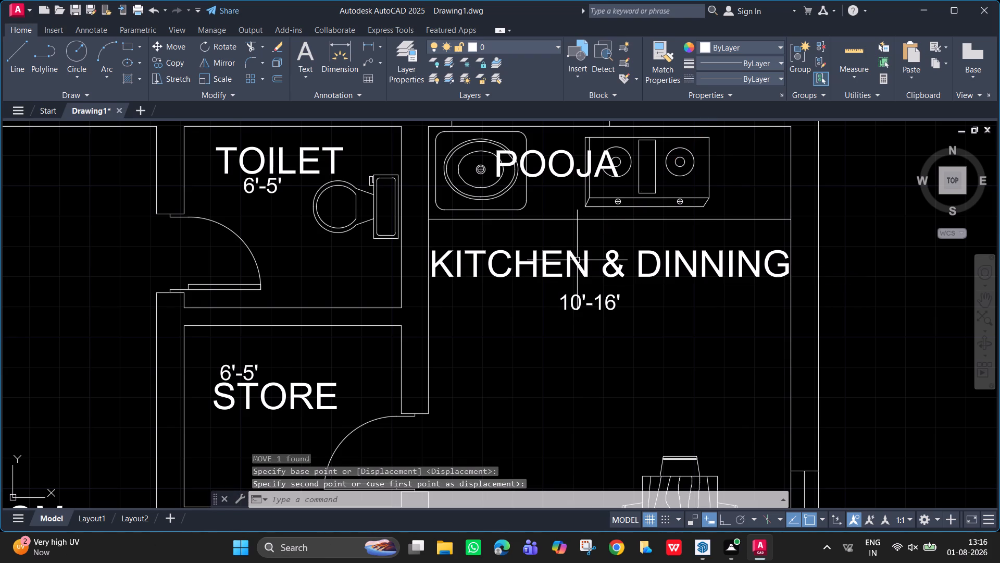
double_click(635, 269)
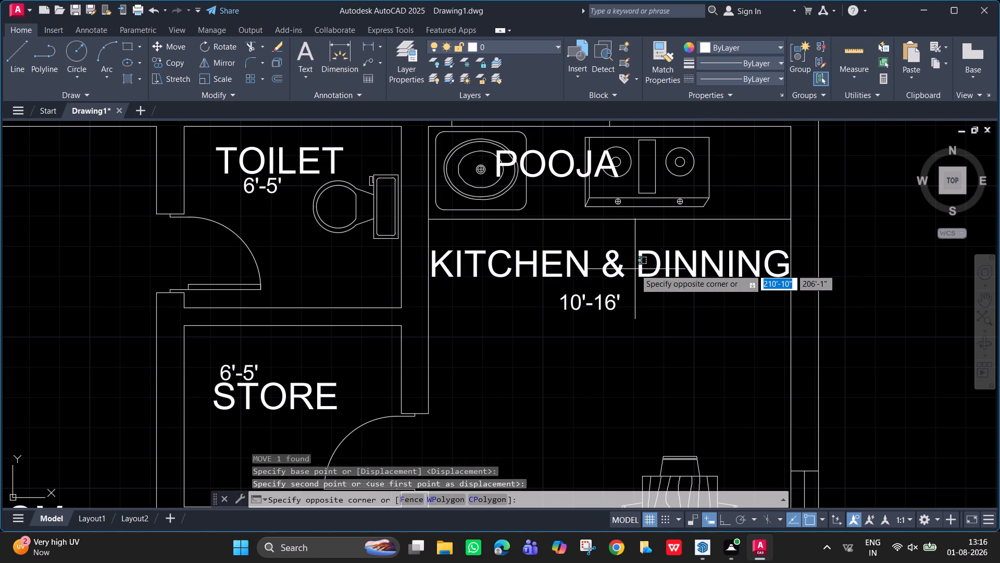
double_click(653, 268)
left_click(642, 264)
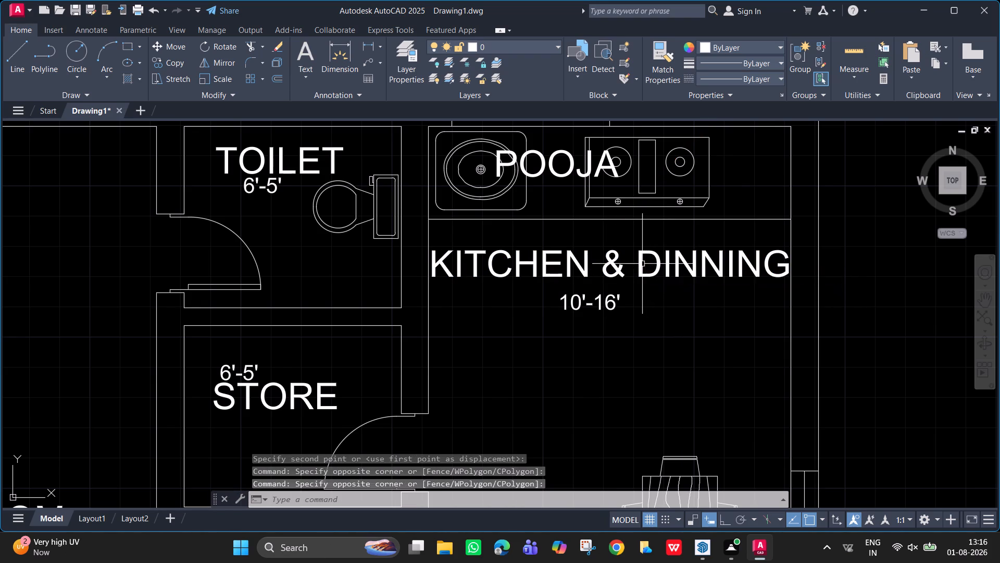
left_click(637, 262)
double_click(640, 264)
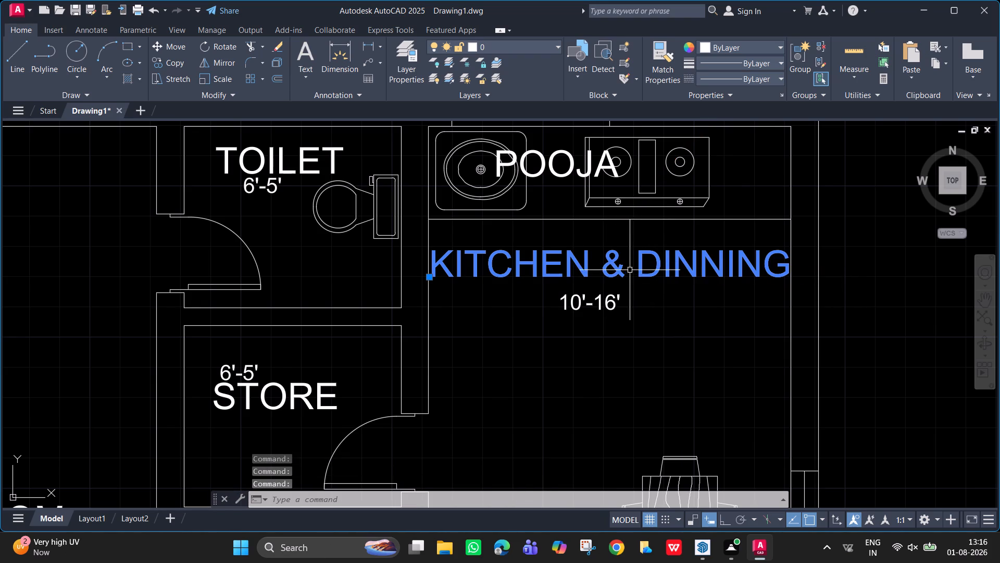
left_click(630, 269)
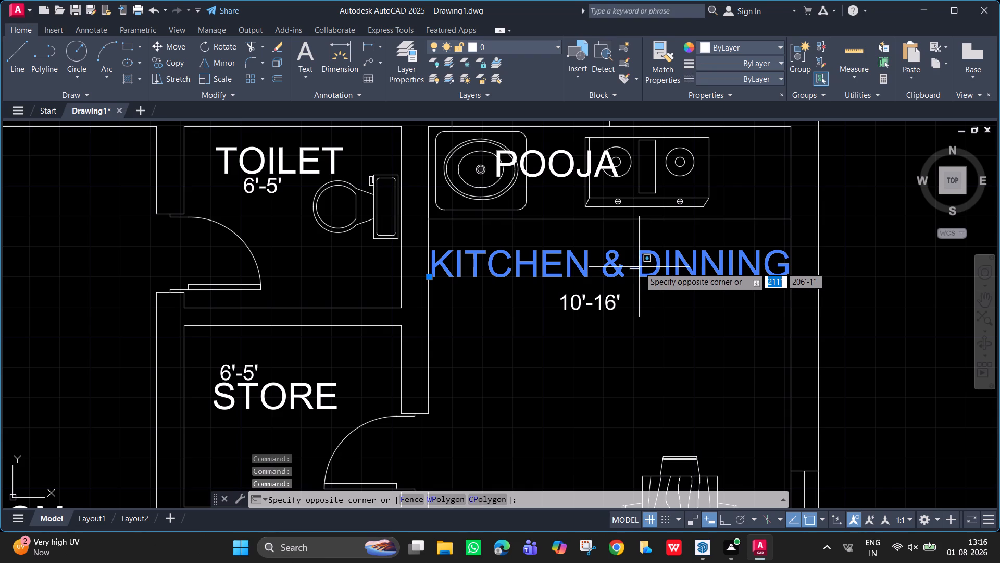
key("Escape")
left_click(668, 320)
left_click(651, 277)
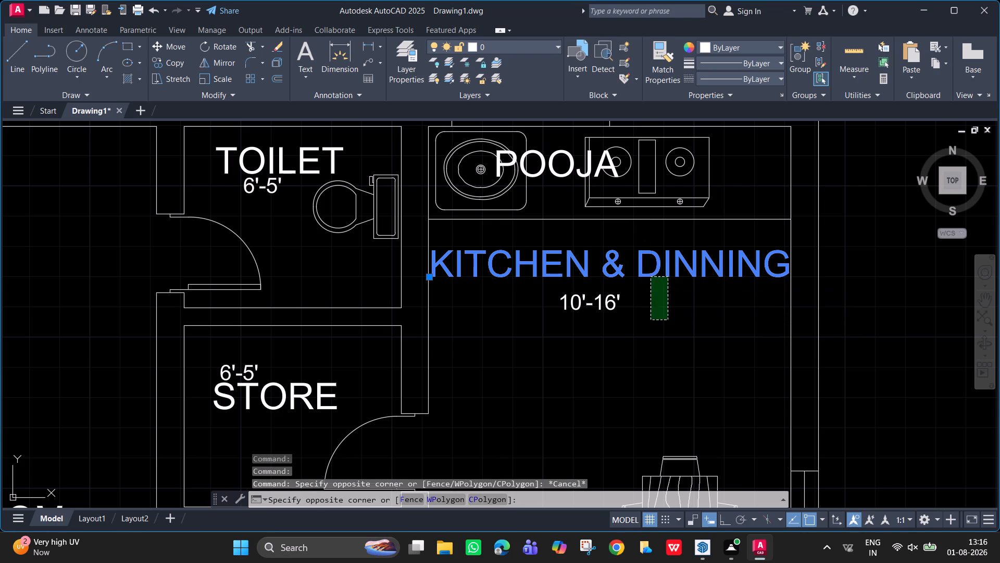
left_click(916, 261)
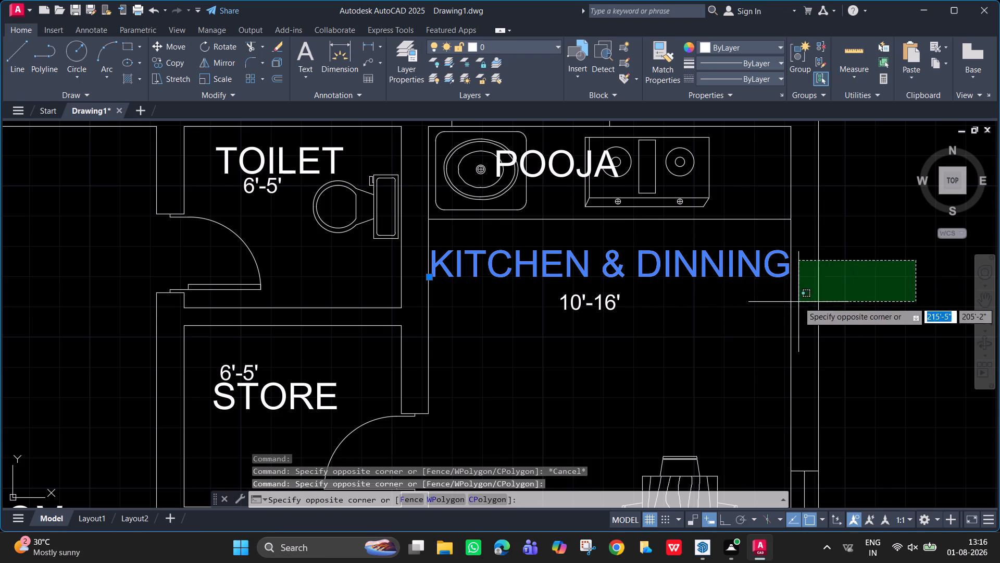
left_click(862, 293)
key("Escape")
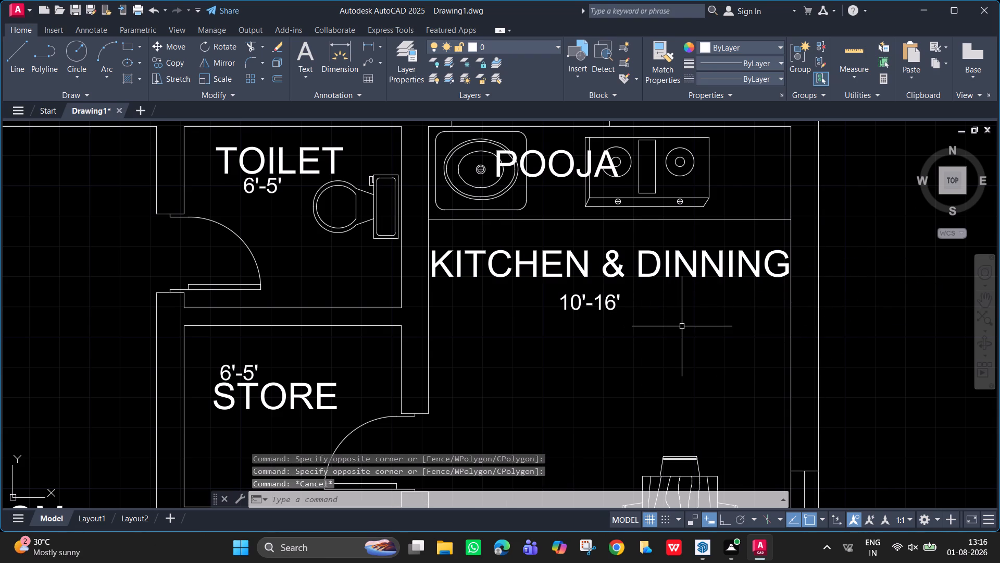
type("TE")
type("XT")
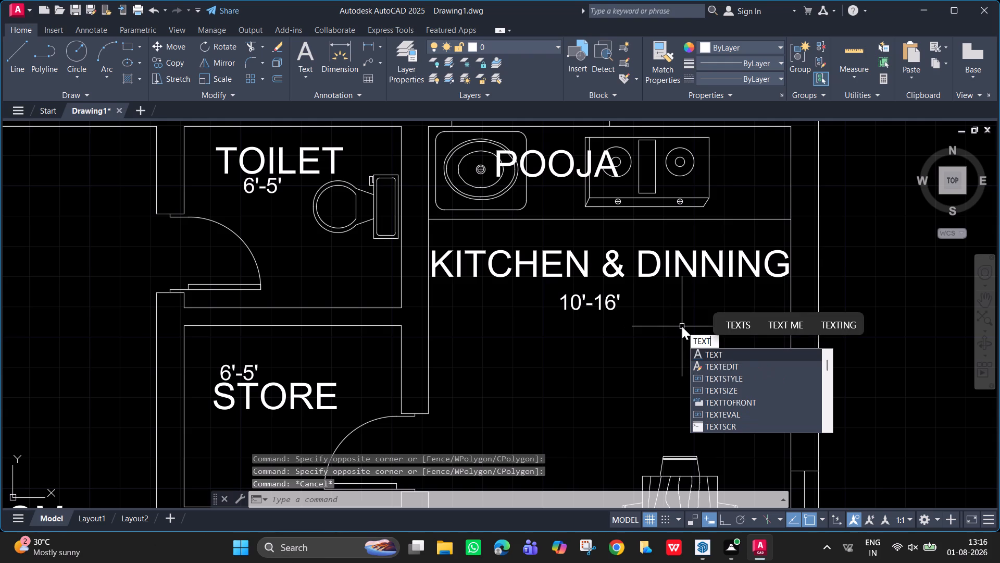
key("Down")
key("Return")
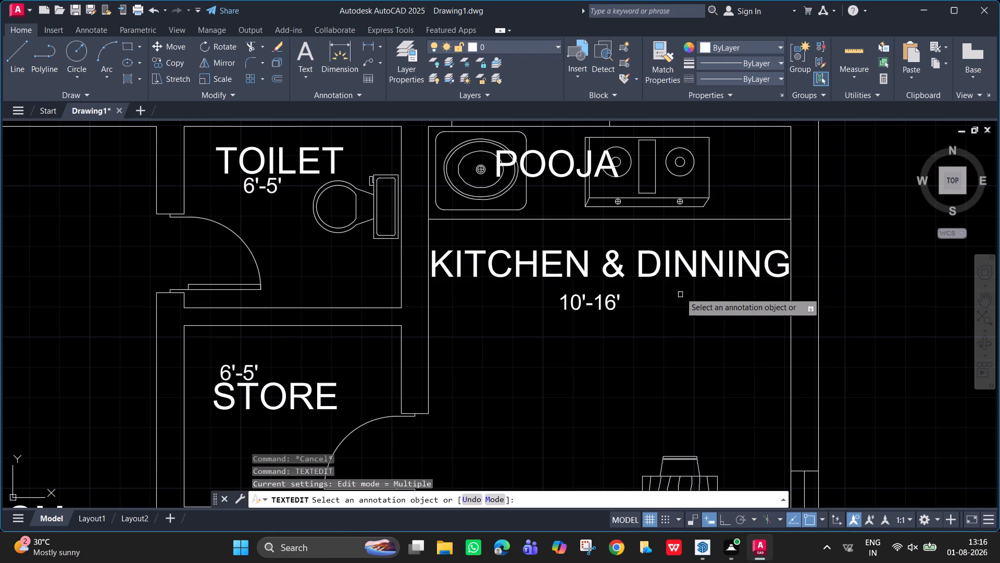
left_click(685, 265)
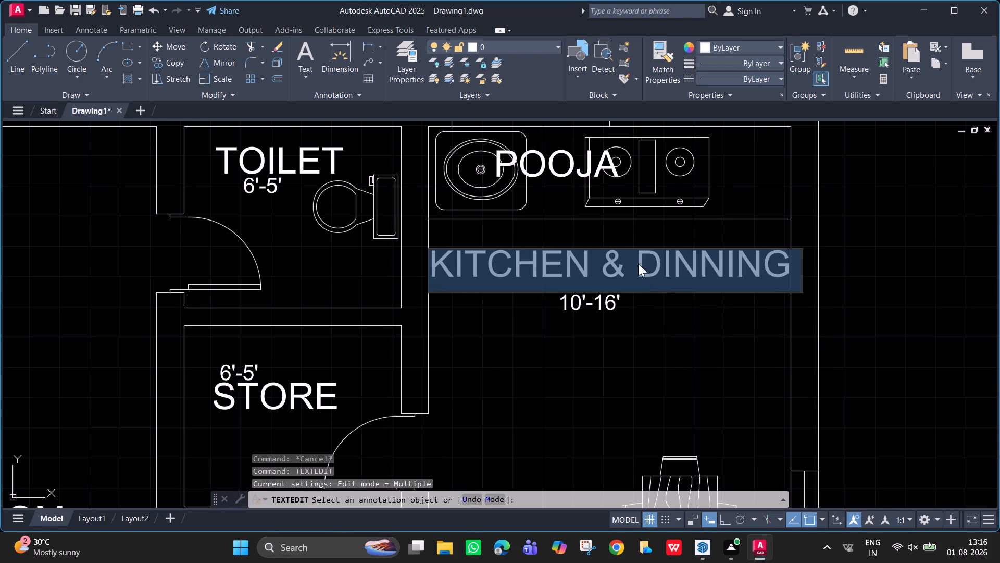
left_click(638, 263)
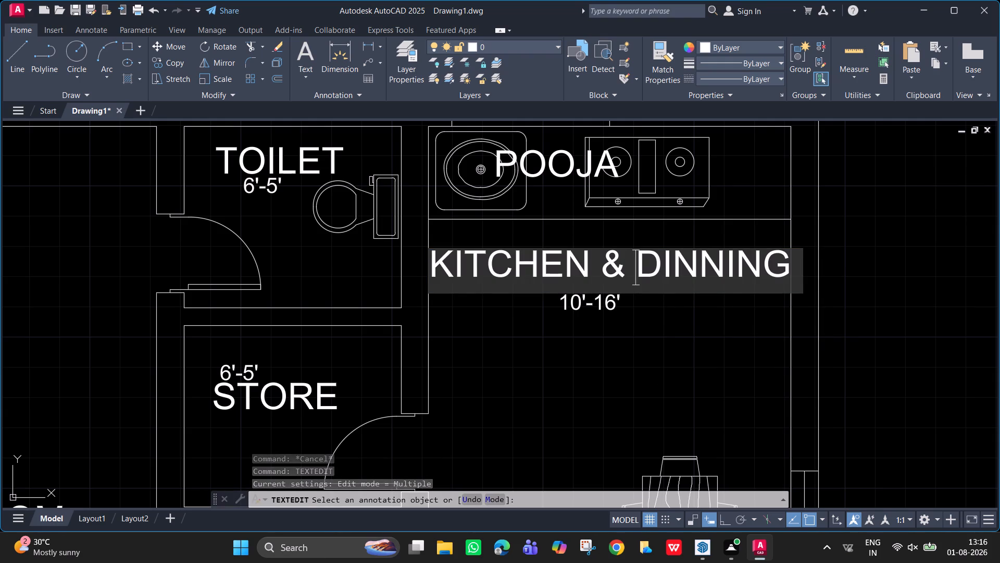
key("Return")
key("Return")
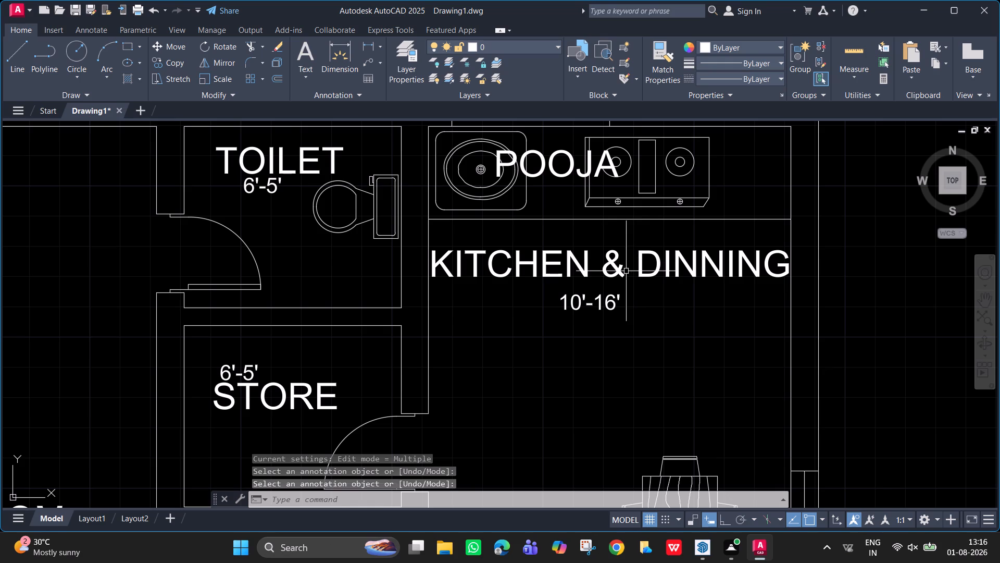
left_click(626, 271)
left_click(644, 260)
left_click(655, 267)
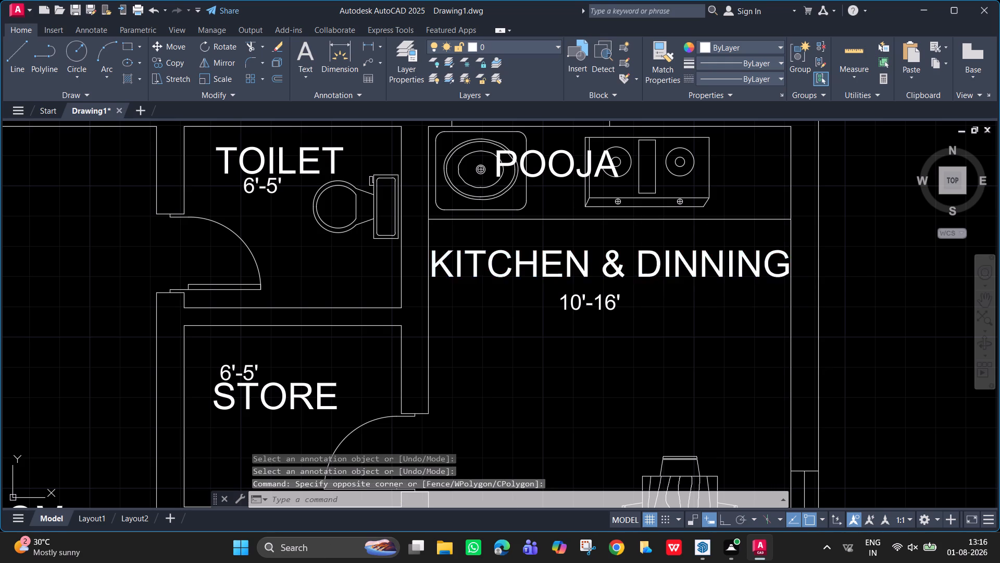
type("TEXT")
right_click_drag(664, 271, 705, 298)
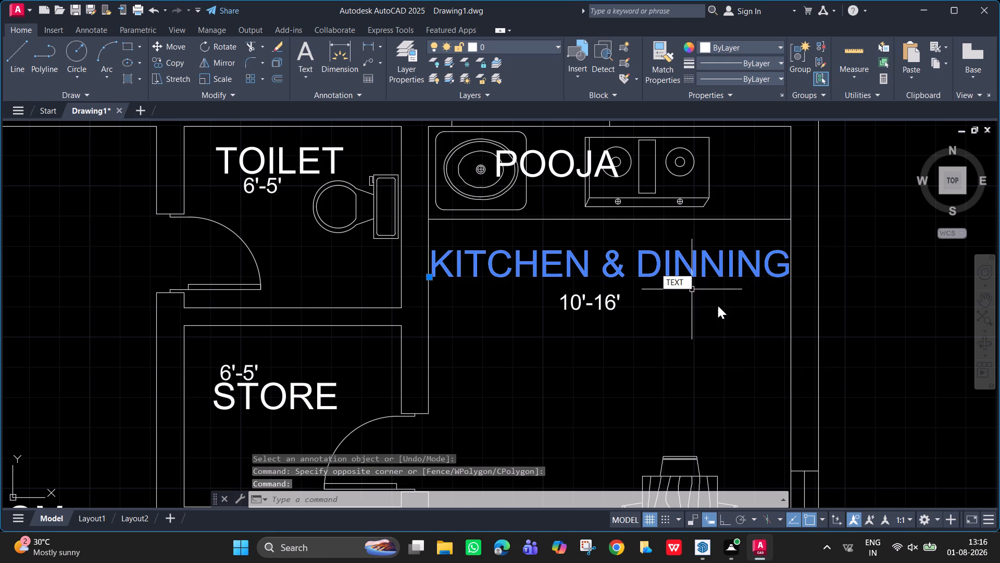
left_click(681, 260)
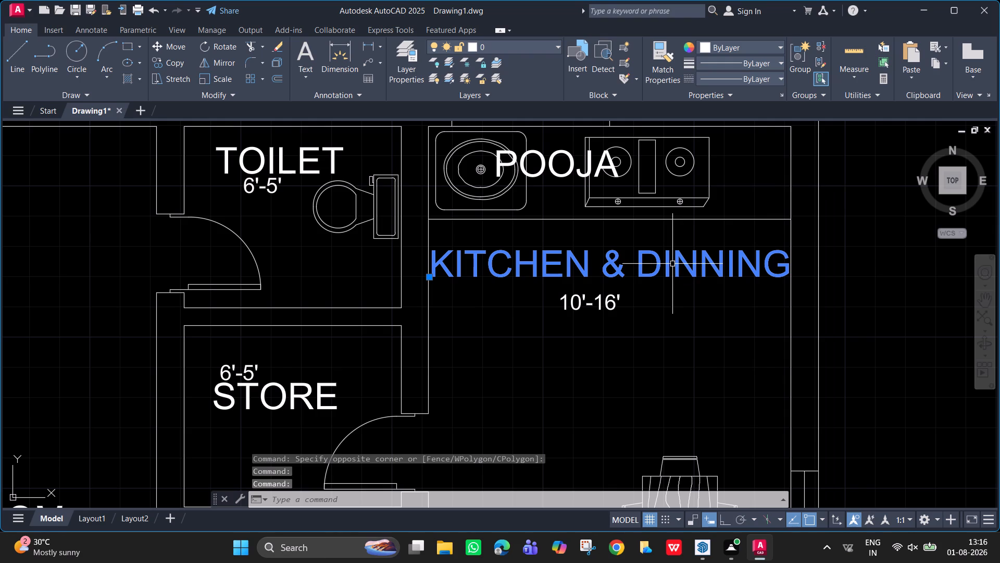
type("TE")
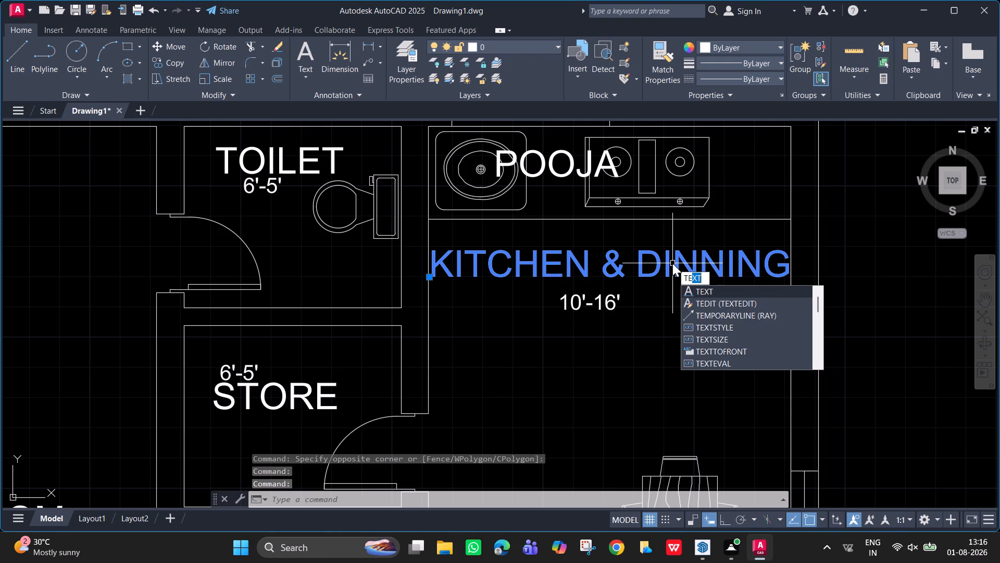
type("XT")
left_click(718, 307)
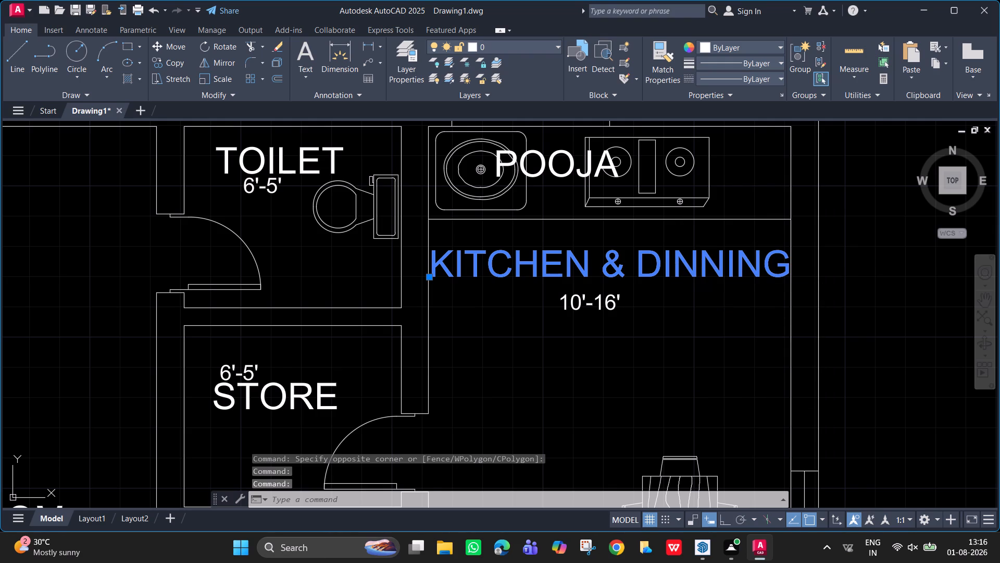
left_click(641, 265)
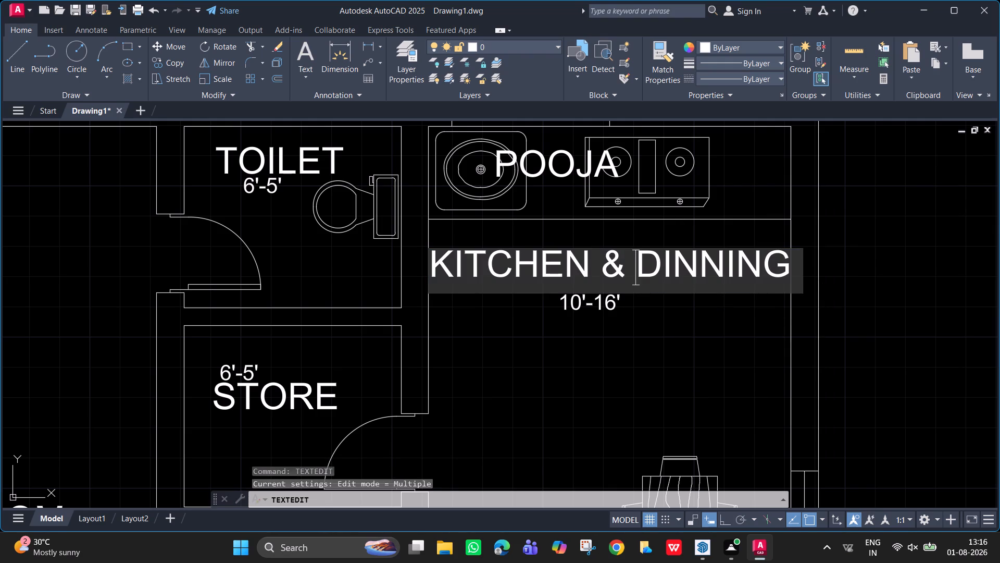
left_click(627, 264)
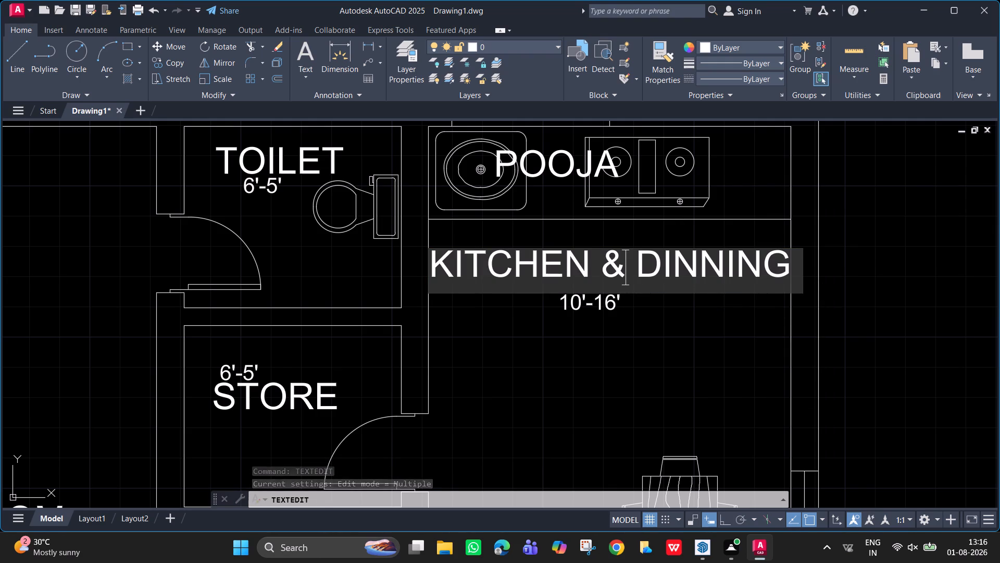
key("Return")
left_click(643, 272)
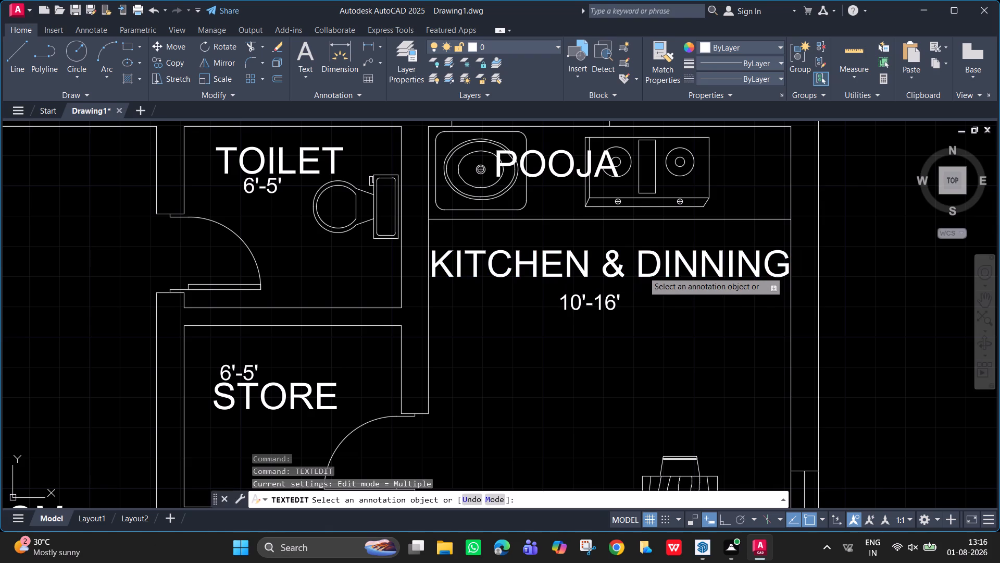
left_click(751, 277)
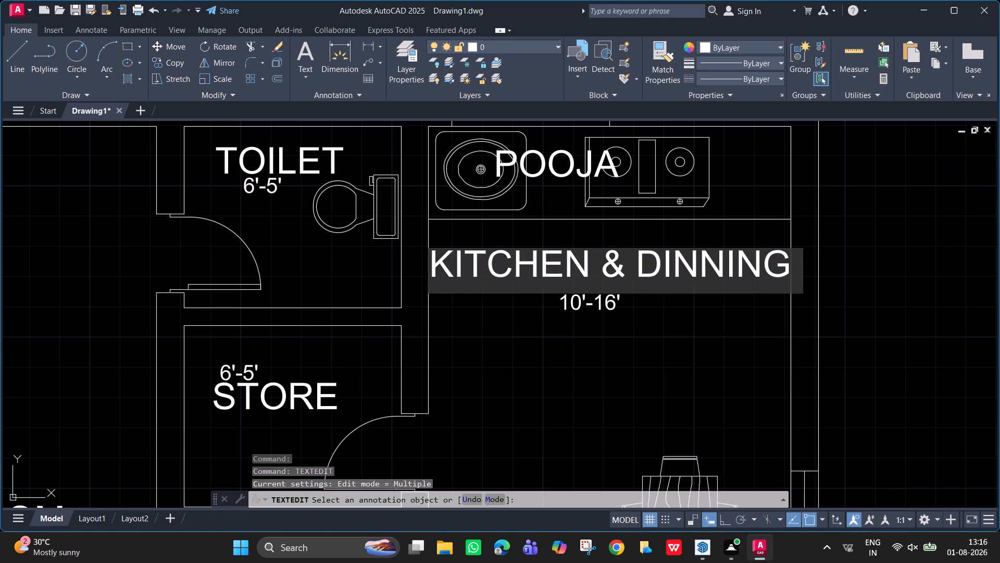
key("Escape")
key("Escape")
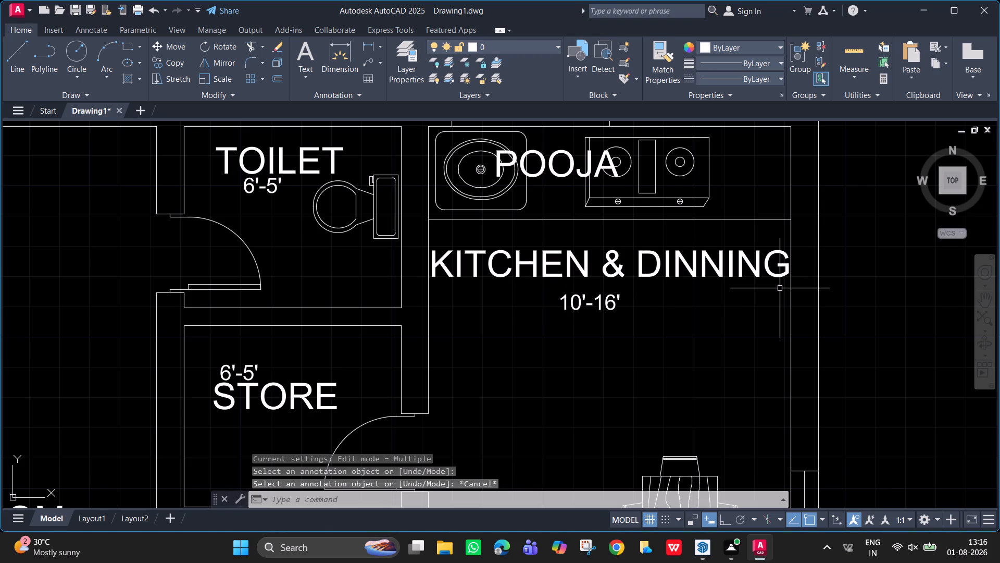
Scale down the KITCHEN & DINNING label so it fits between the kitchen's side walls.
type("SC")
key("Return")
left_click(775, 280)
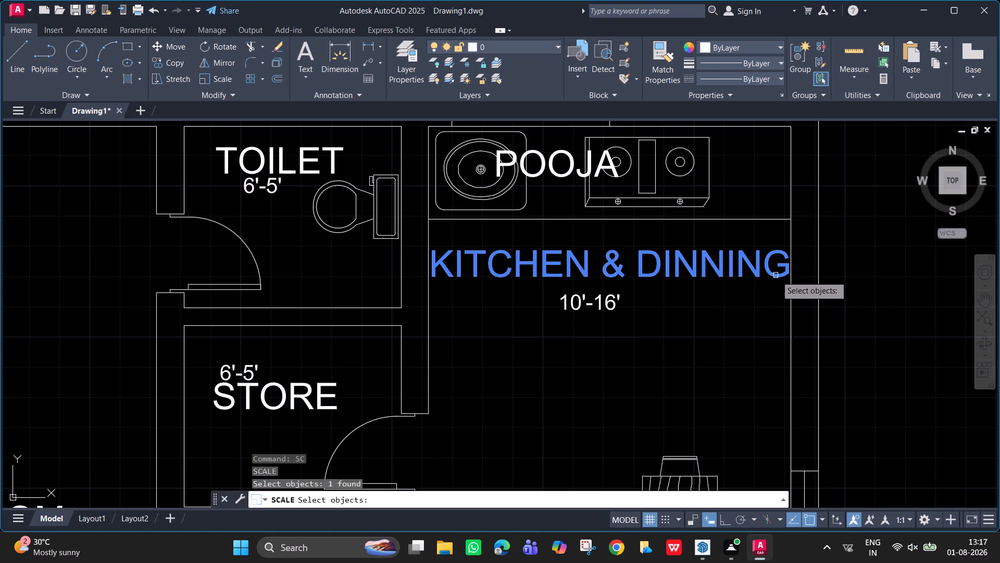
key("Return")
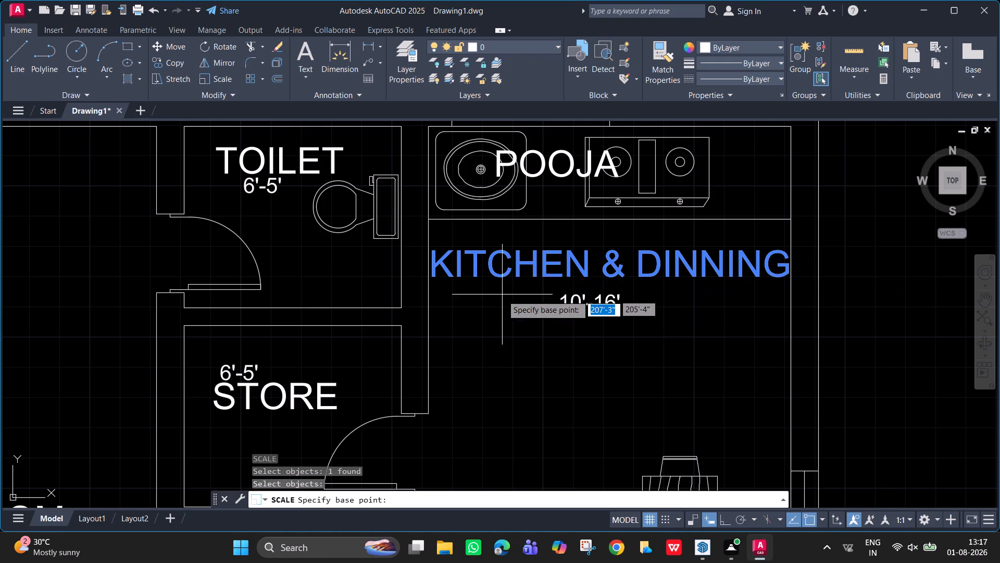
left_click(503, 295)
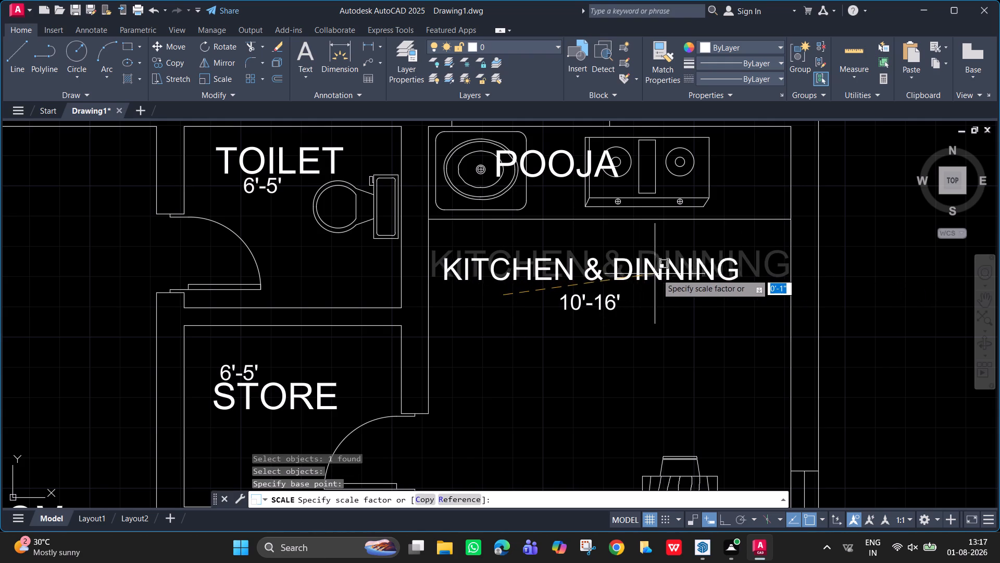
left_click(655, 271)
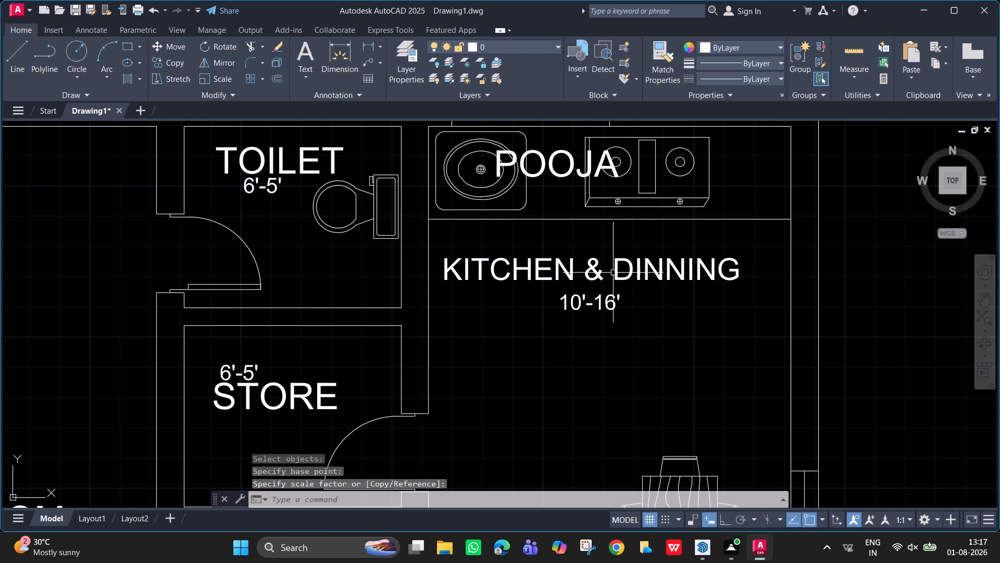
Move the KITCHEN & DINNING label down so it sits just below the 10'-16' size text.
left_click(623, 272)
key("m")
key("Return")
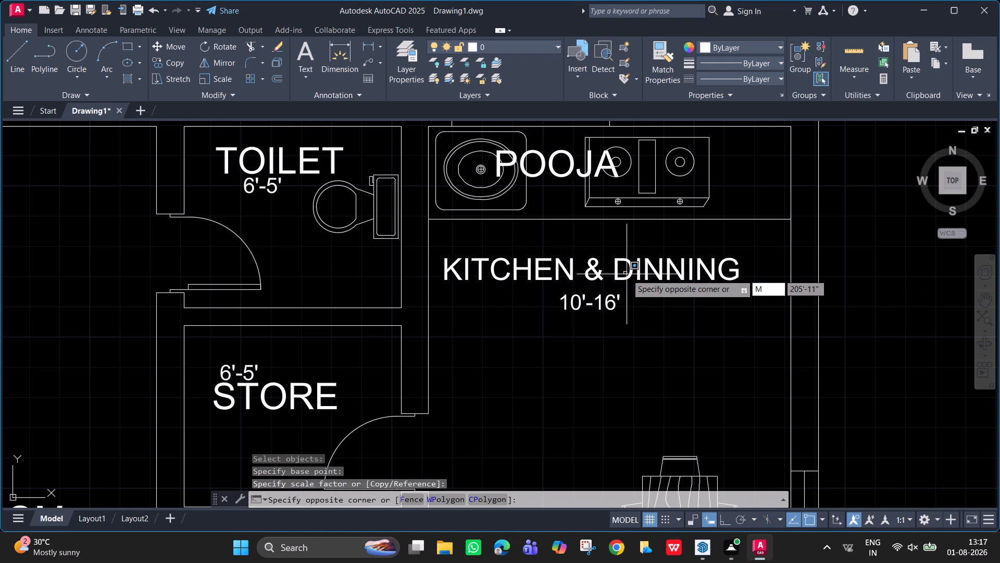
left_click(626, 272)
double_click(631, 272)
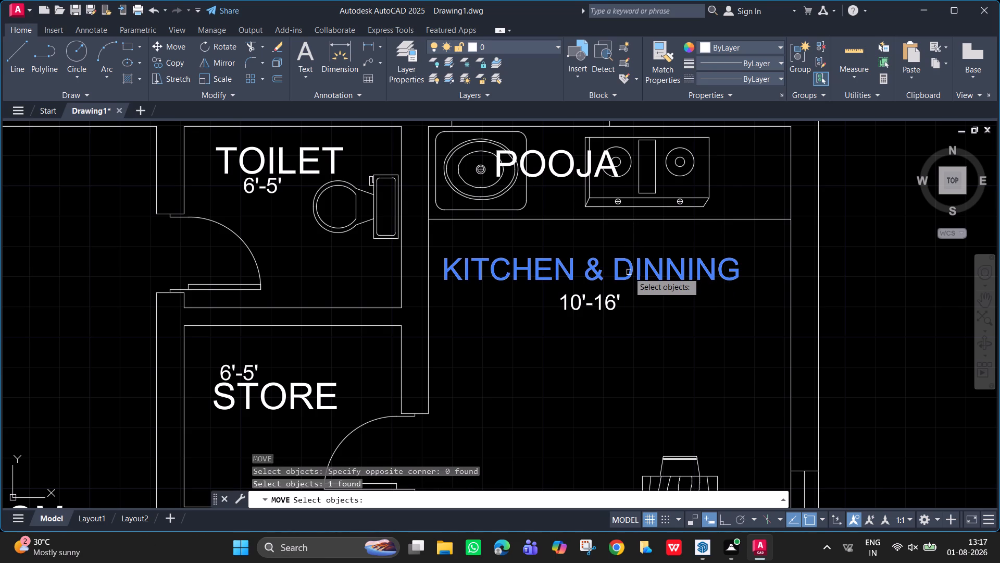
left_click(630, 272)
key("Return")
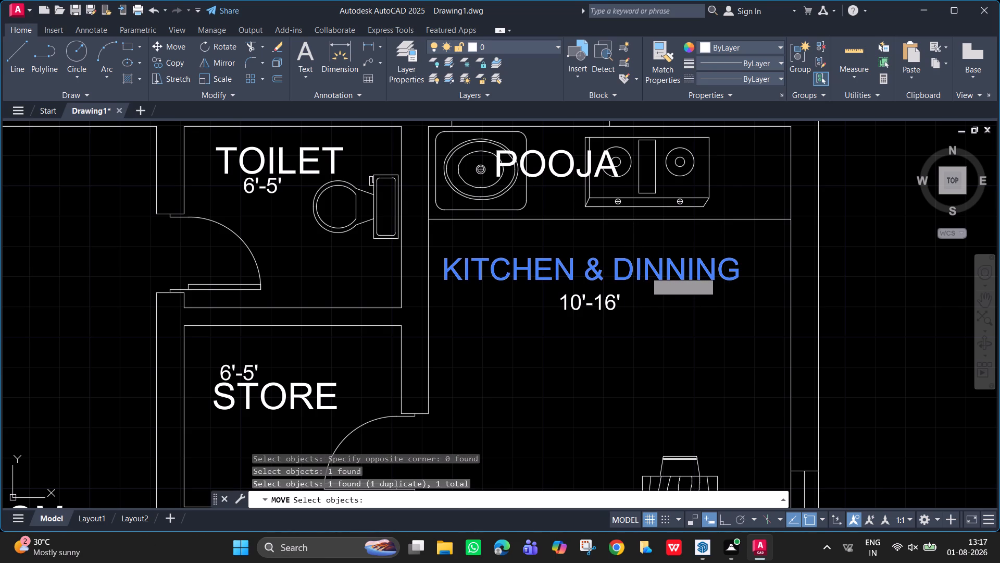
left_click(637, 268)
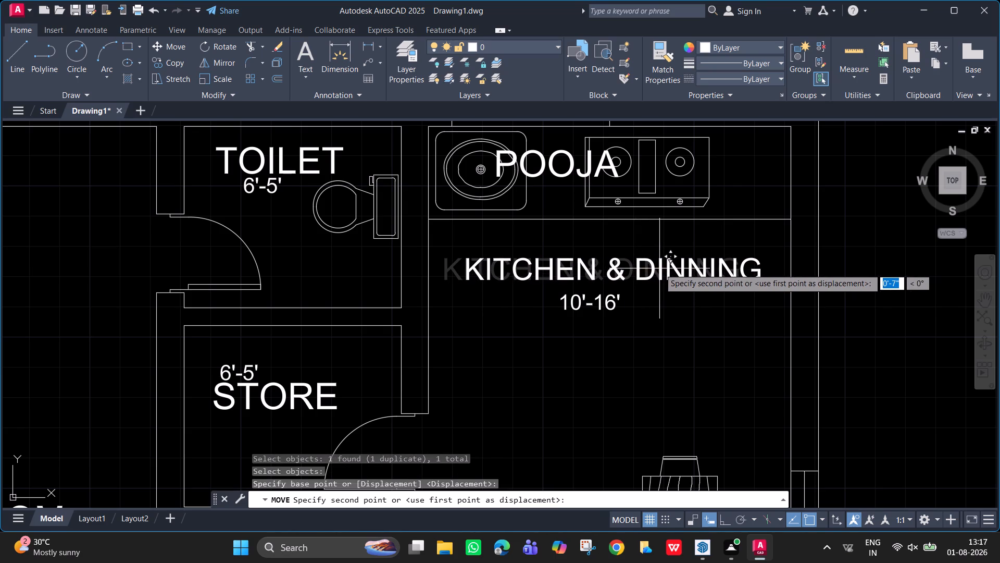
left_click(657, 327)
Move the HALL label down from beneath the TV unit to just below the 20'9"-22' size text.
scroll(658, 331, "down", 3)
middle_click_drag(656, 330, 642, 303)
scroll(638, 303, "up", 2)
scroll(636, 302, "down", 2)
middle_click_drag(636, 318, 630, 289)
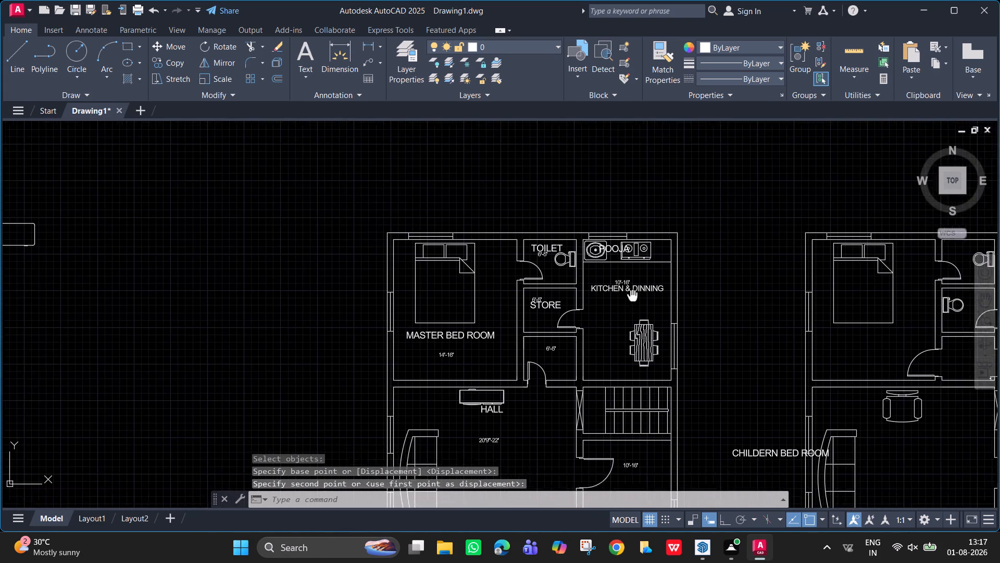
middle_click_drag(630, 289, 624, 239)
middle_click_drag(623, 220, 632, 139)
scroll(524, 272, "up", 1)
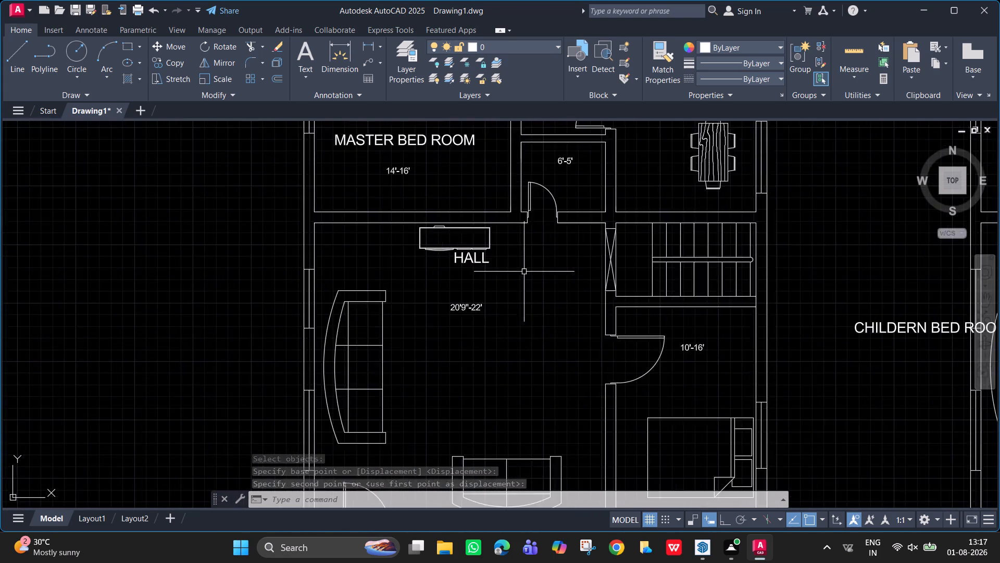
scroll(524, 272, "up", 1)
middle_click_drag(526, 272, 591, 253)
left_click(507, 242)
left_click(506, 235)
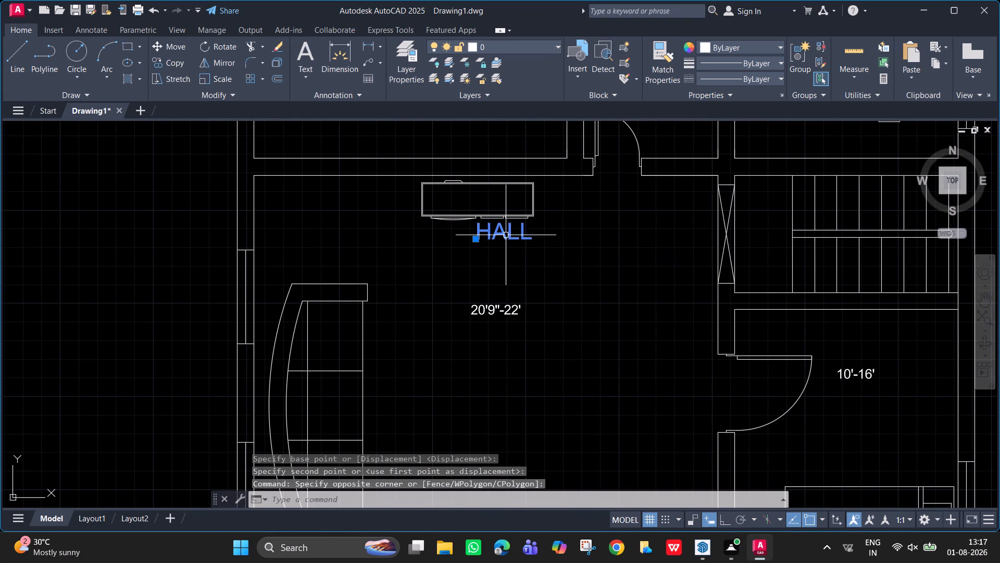
key("m")
key("Return")
left_click(506, 235)
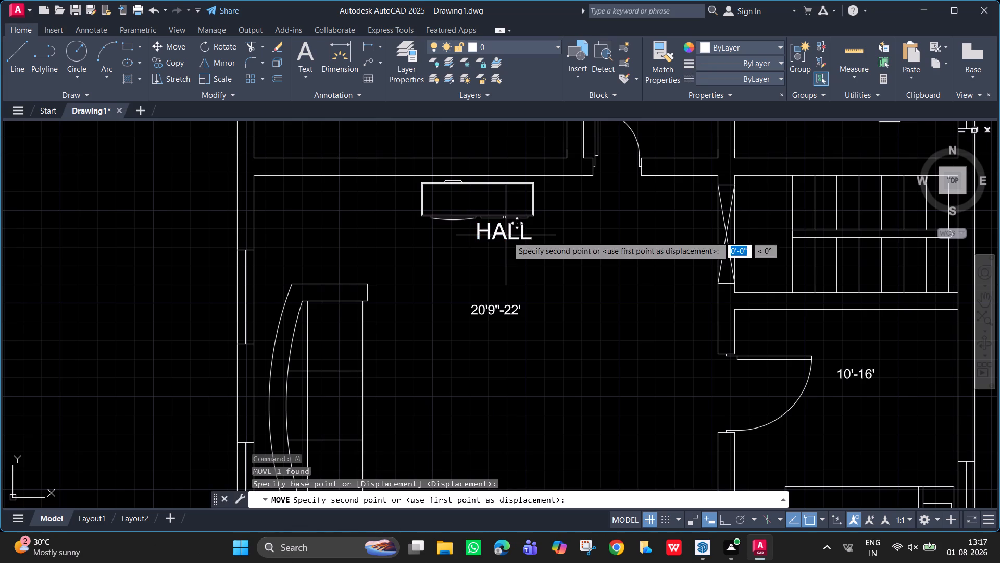
left_click(492, 349)
Move the CHILDERN BED ROOM label from between the plans into the first plan's lower bedroom, between its 10'-16' size text and the bed.
scroll(537, 353, "down", 3)
middle_click_drag(535, 349, 522, 337)
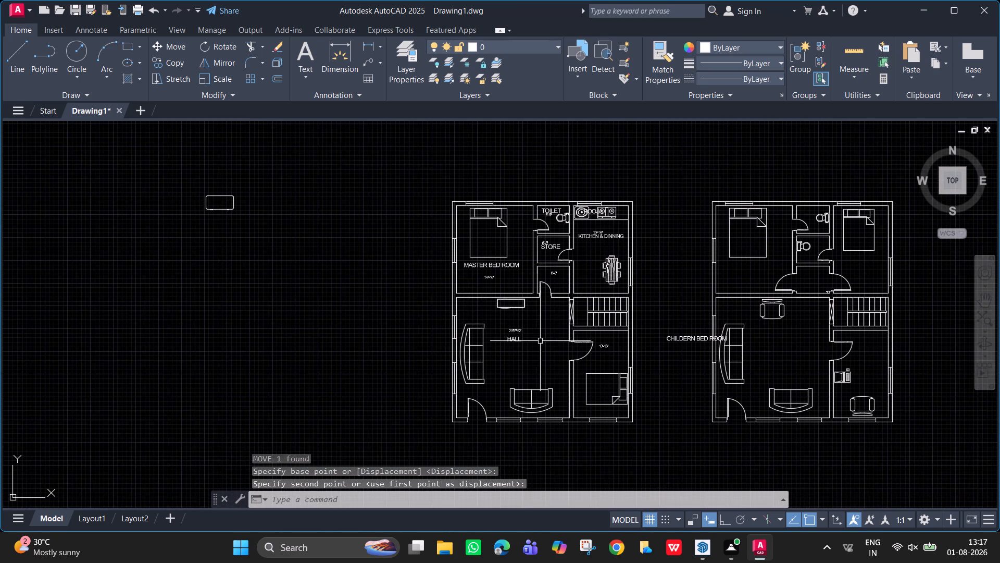
scroll(530, 327, "up", 1)
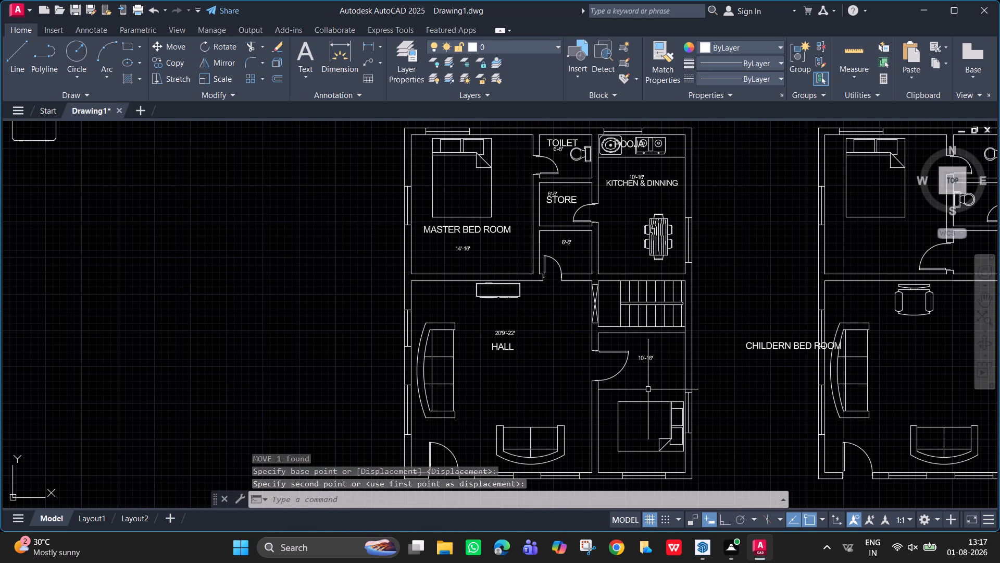
scroll(643, 386, "up", 1)
scroll(643, 386, "down", 3)
scroll(697, 370, "up", 2)
left_click(702, 380)
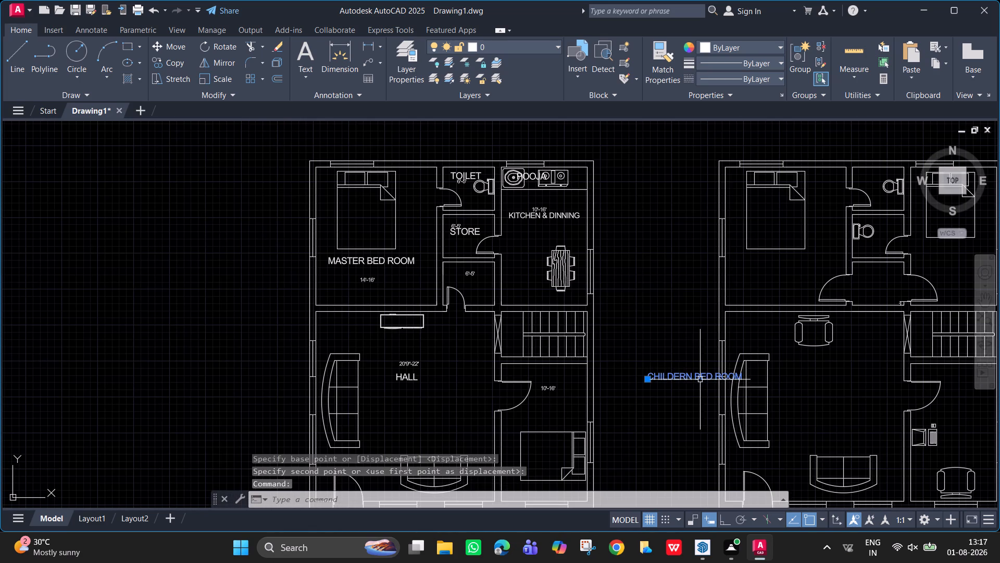
key("m")
key("Return")
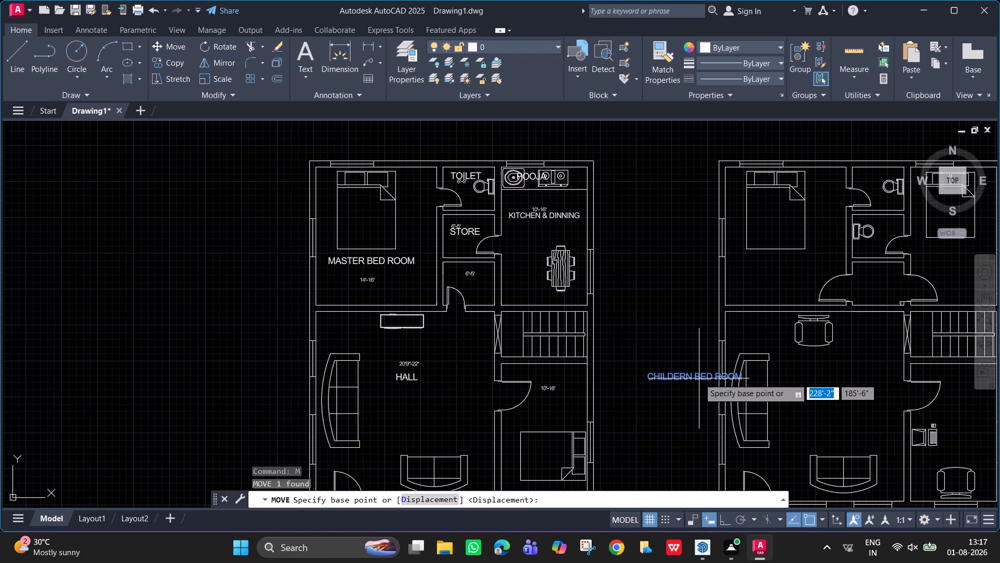
left_click(699, 378)
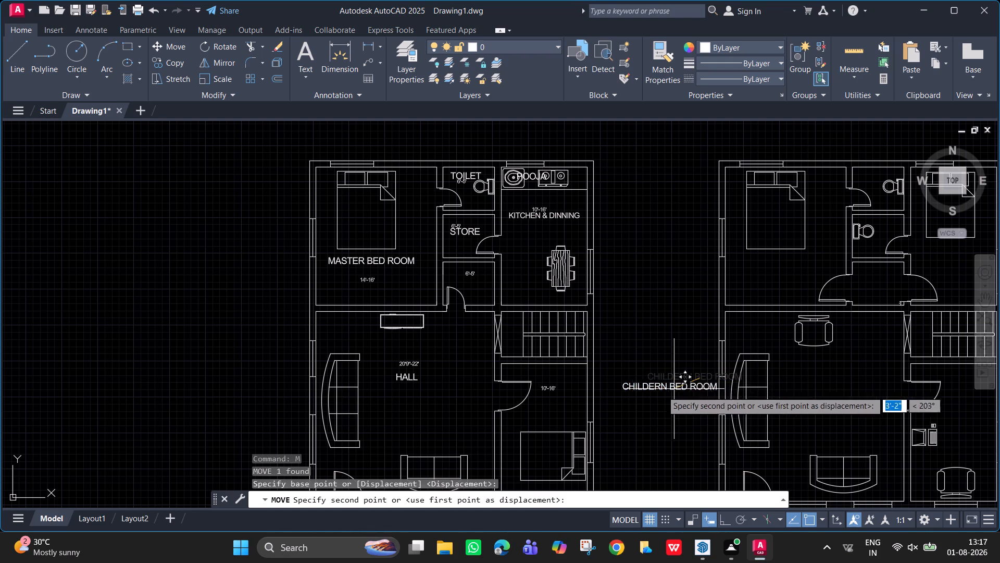
scroll(551, 419, "down", 1)
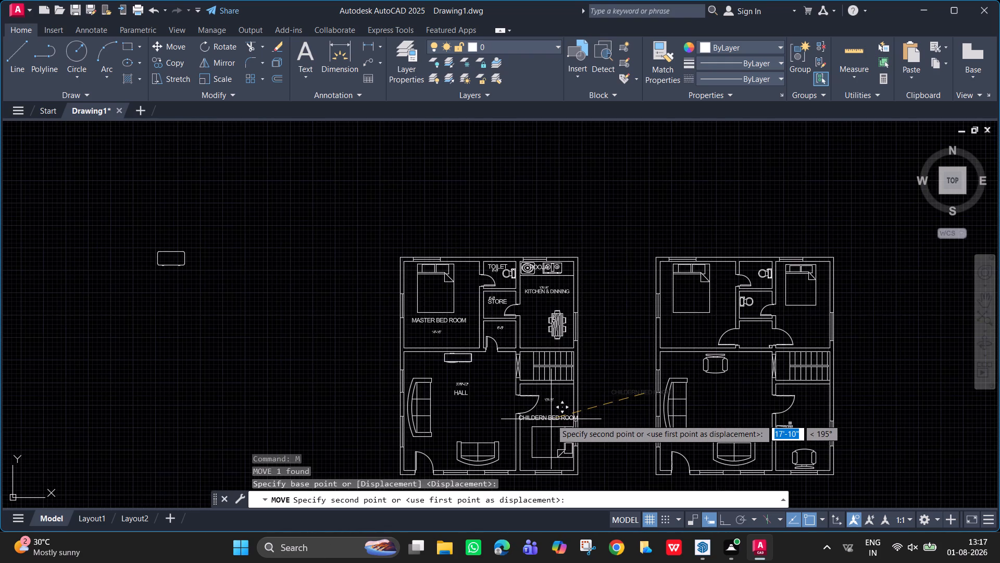
scroll(551, 419, "up", 3)
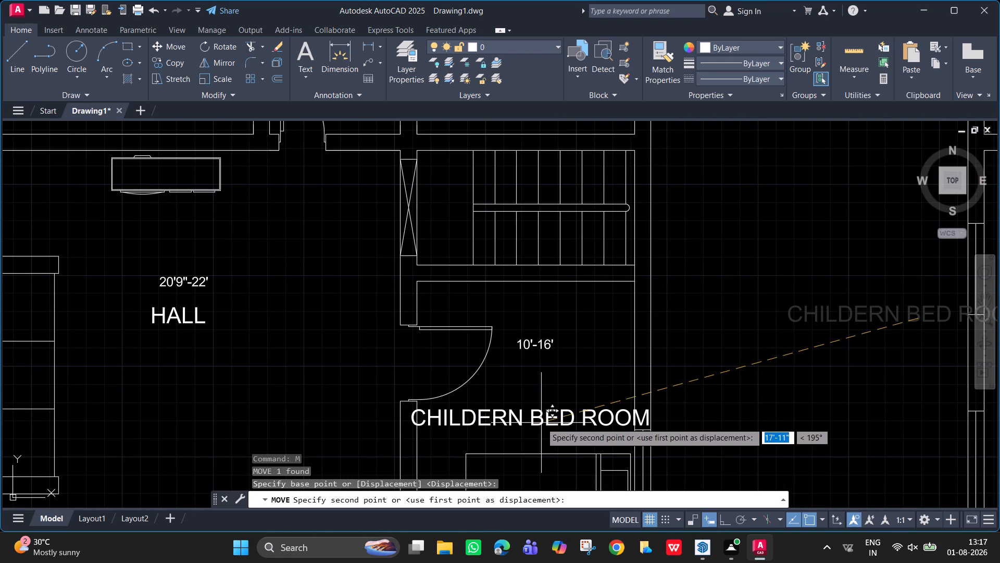
left_click(556, 413)
Place the CHILDERN BED ROOM label above the bed and scale it down to fit between the first plan's lower bedroom walls.
left_click(574, 411)
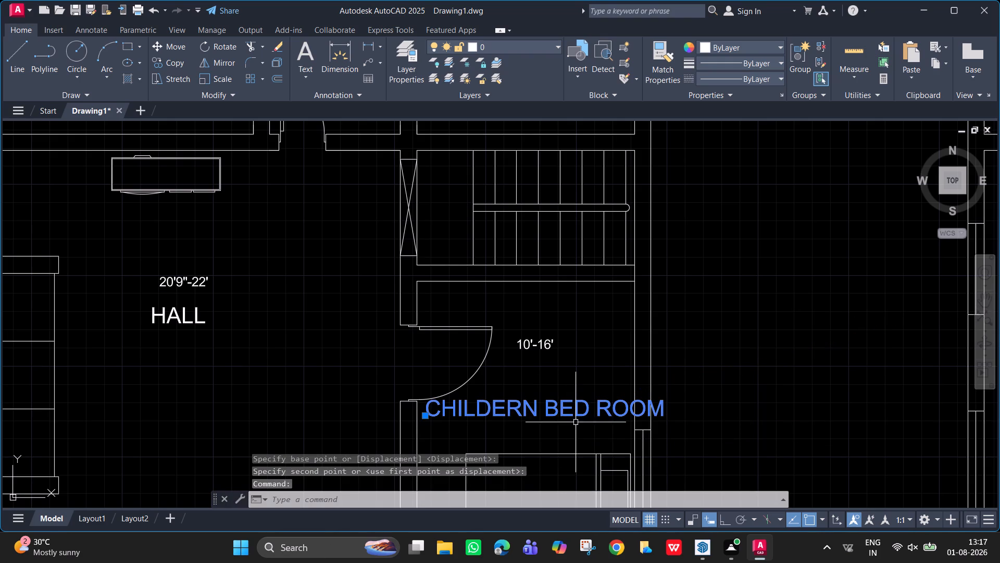
type("SC")
key("Return")
left_click(451, 438)
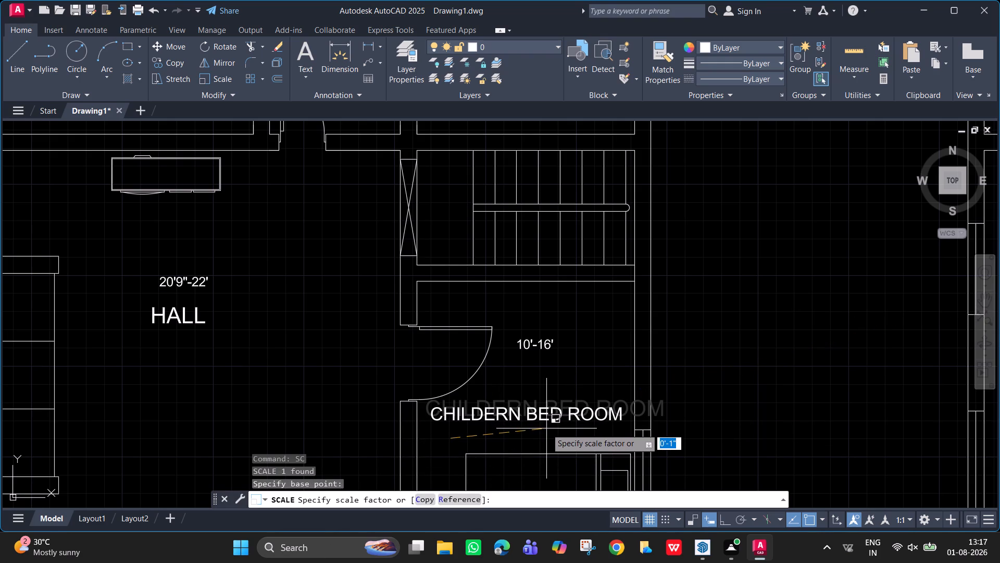
left_click(546, 429)
Move the POOJA label, together with the 14'-16' and 20'9"-22' size texts, so POOJA sits below the 6'-5' text in the room under STORE.
scroll(557, 412, "down", 2)
middle_click_drag(557, 412, 572, 398)
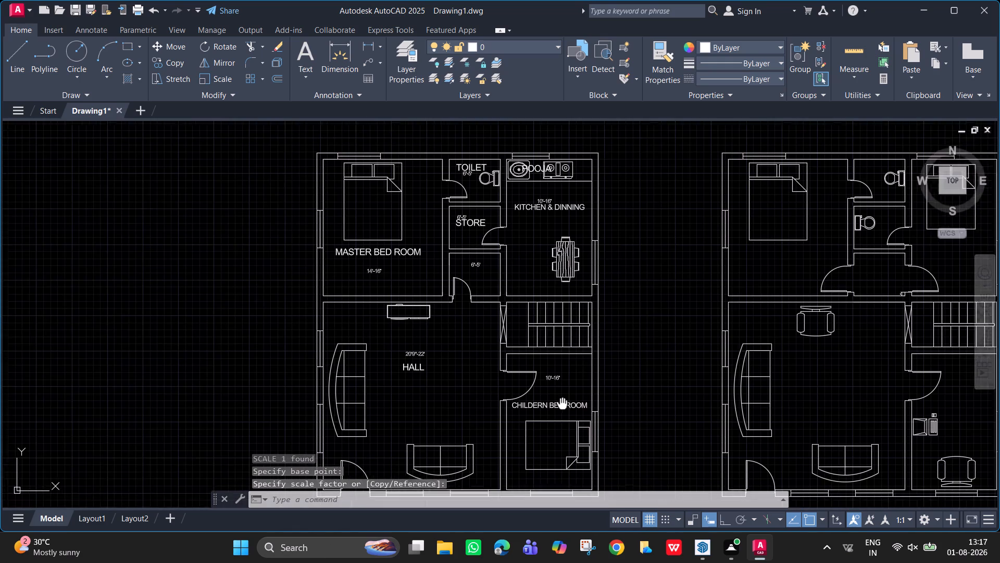
middle_click_drag(572, 398, 585, 391)
middle_click(595, 389)
left_click(440, 344)
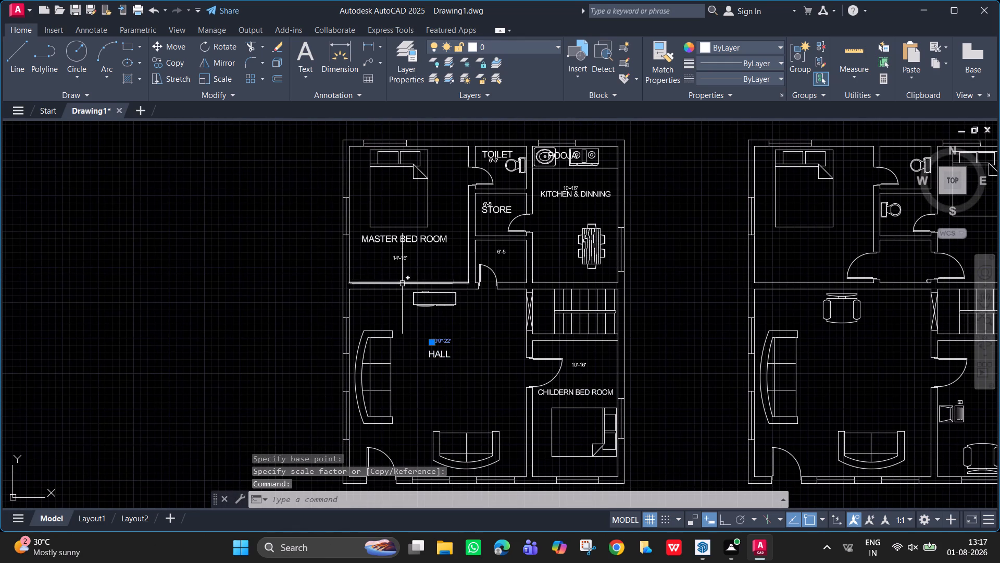
left_click(397, 258)
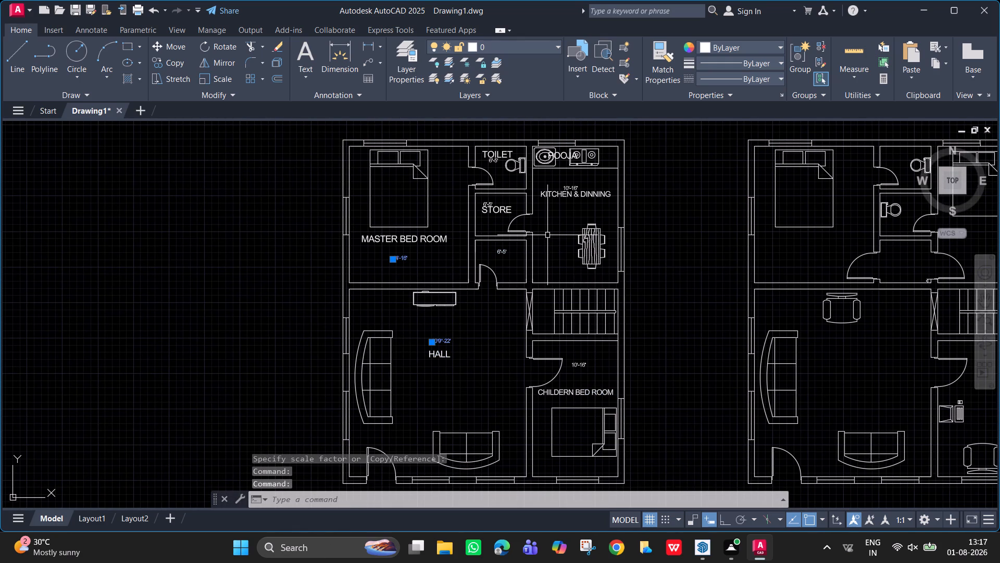
scroll(547, 235, "down", 1)
middle_click_drag(547, 240, 549, 275)
scroll(525, 241, "up", 2)
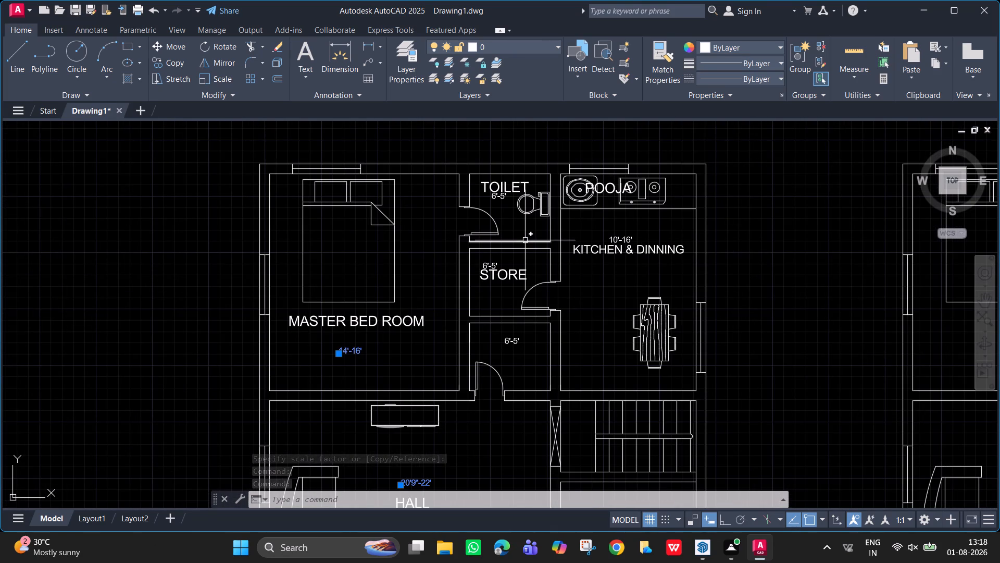
left_click(613, 192)
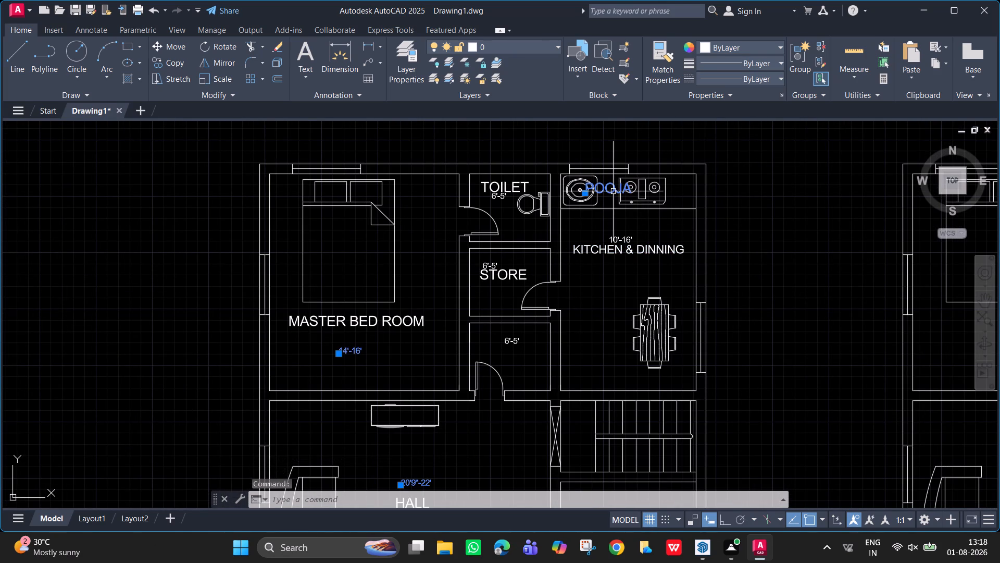
key("m")
key("Return")
left_click(614, 192)
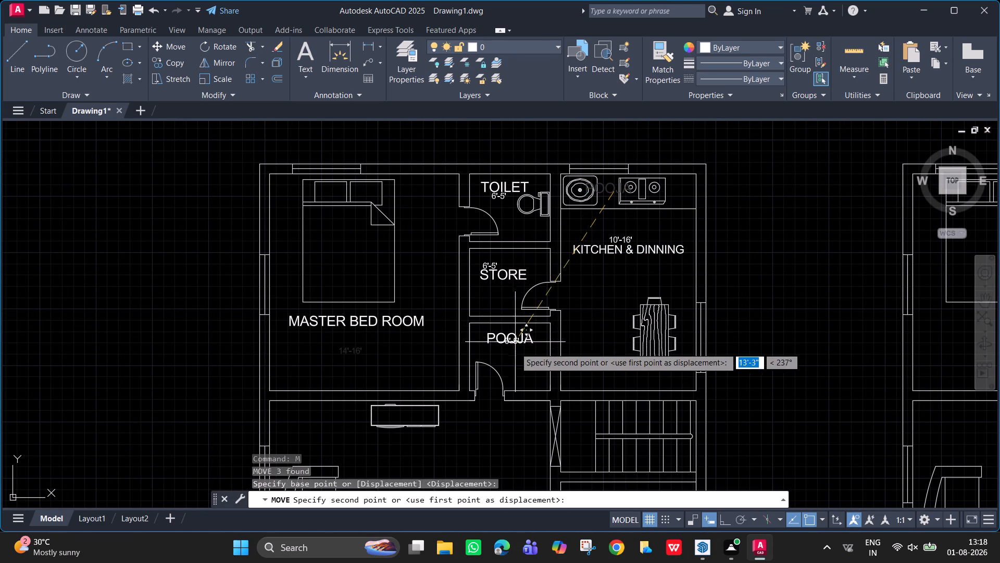
left_click(518, 357)
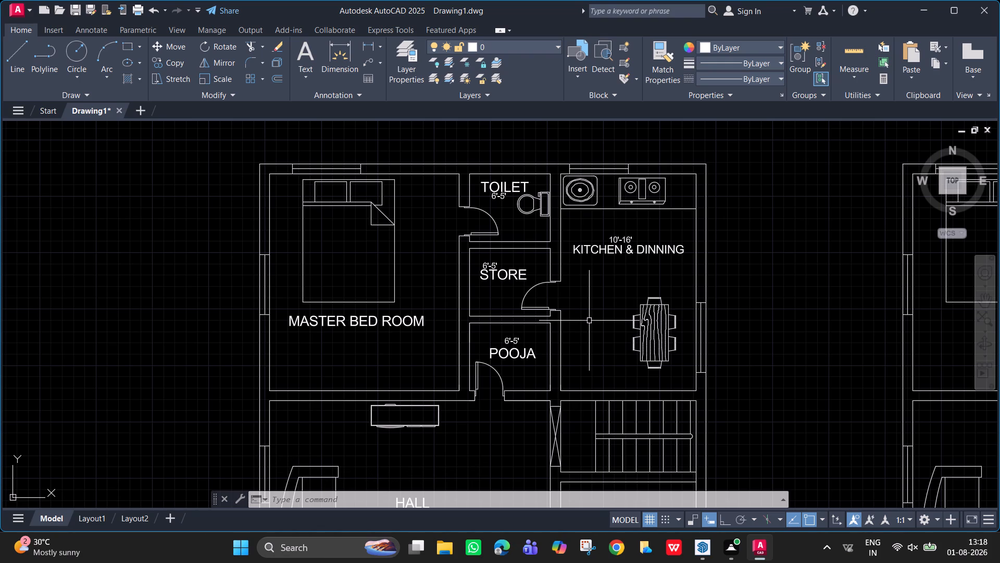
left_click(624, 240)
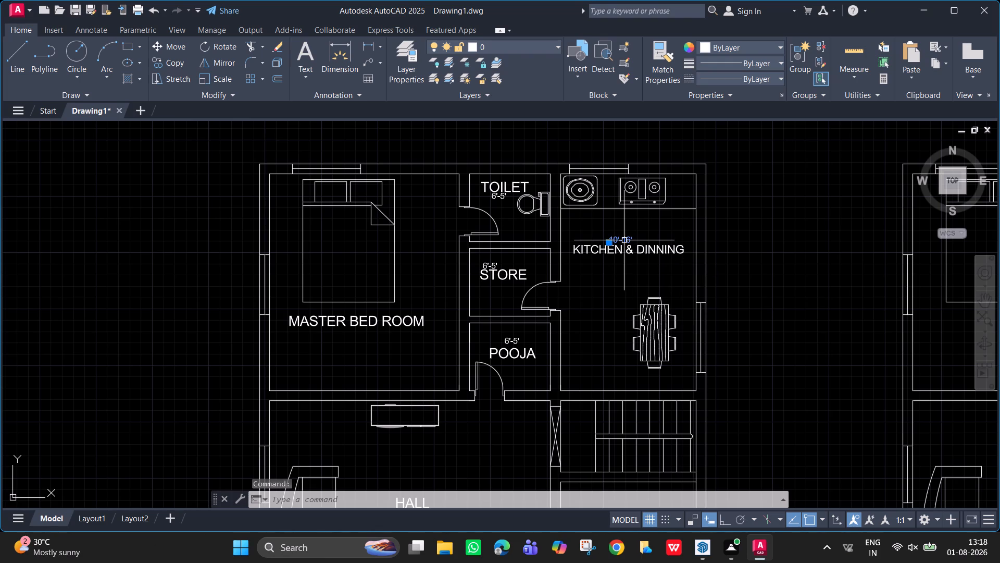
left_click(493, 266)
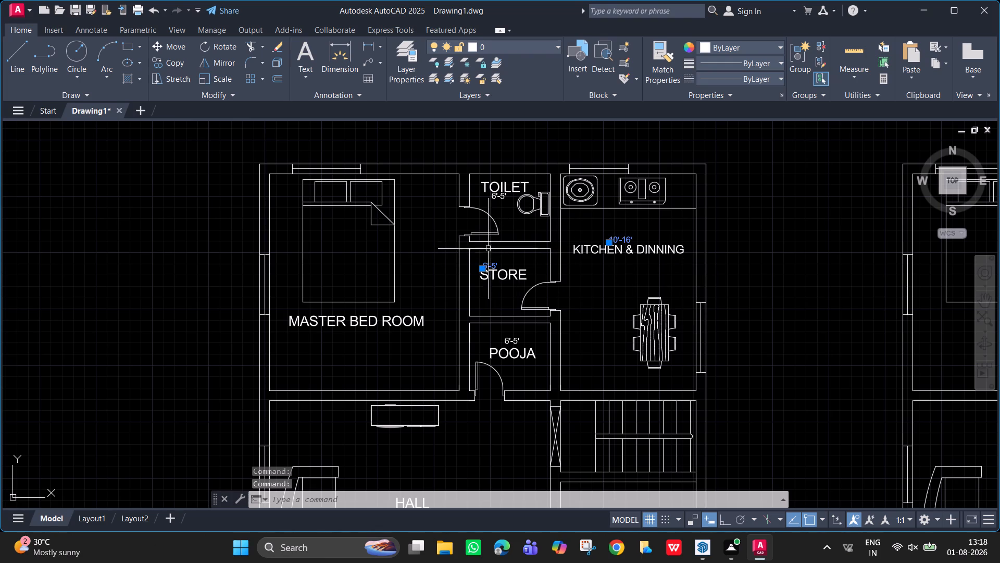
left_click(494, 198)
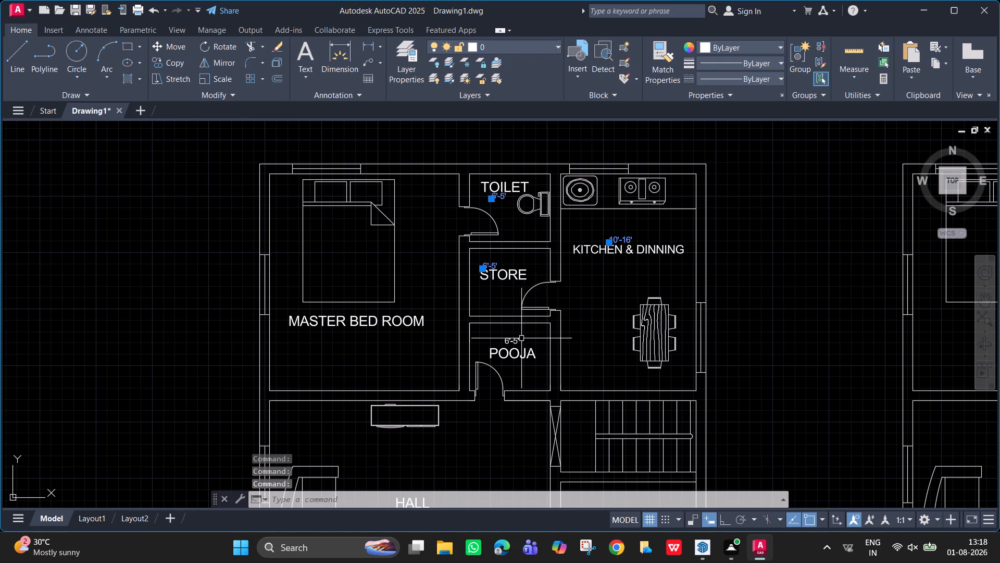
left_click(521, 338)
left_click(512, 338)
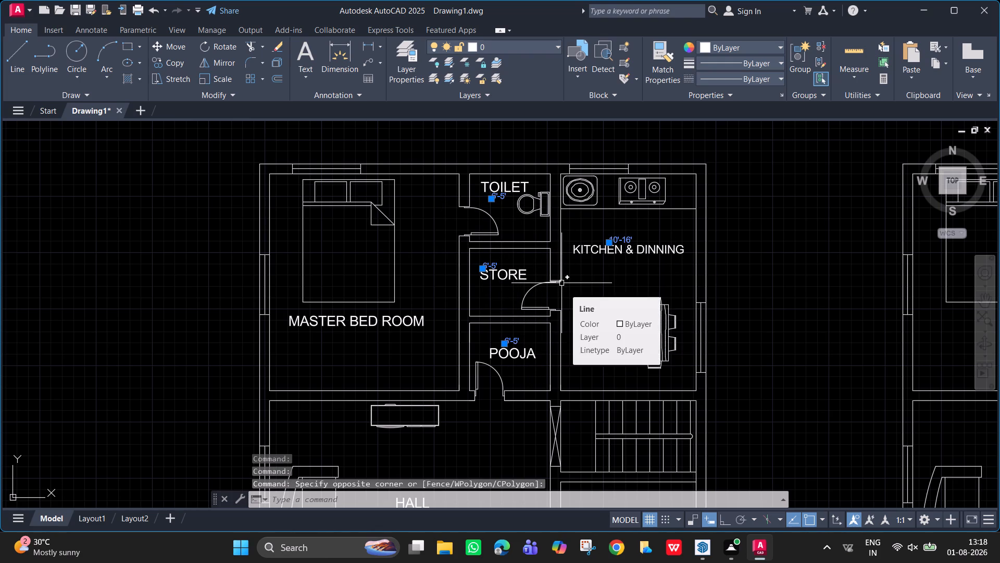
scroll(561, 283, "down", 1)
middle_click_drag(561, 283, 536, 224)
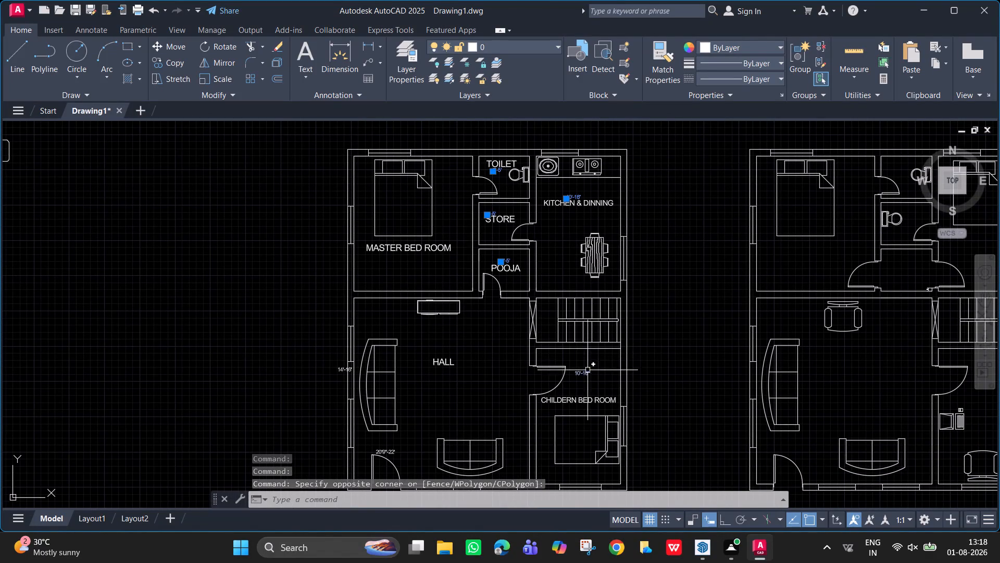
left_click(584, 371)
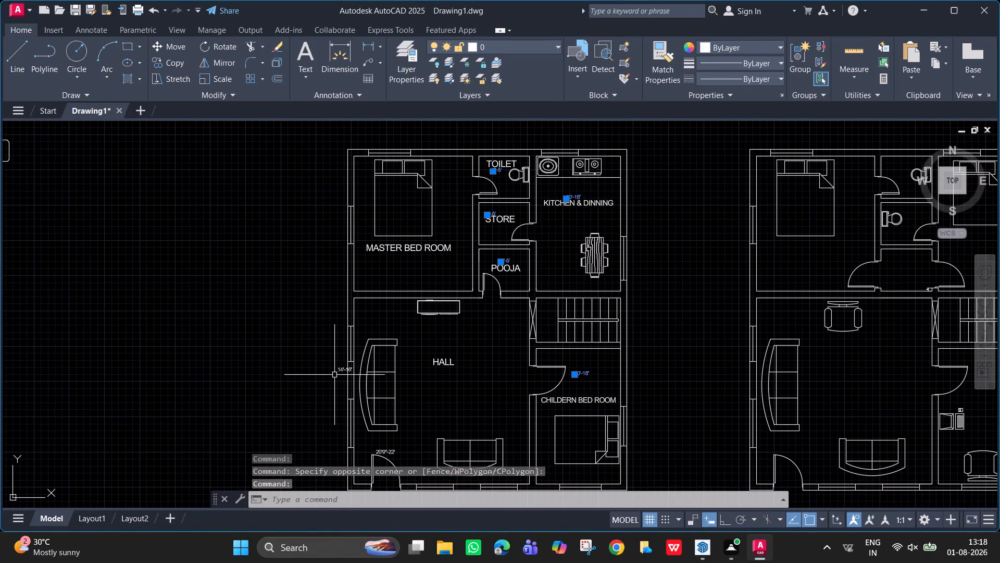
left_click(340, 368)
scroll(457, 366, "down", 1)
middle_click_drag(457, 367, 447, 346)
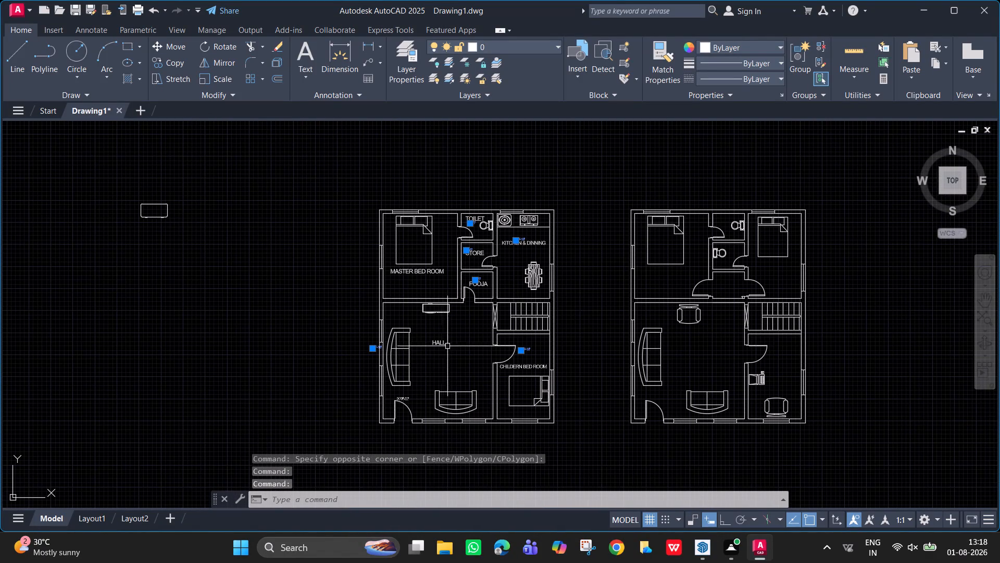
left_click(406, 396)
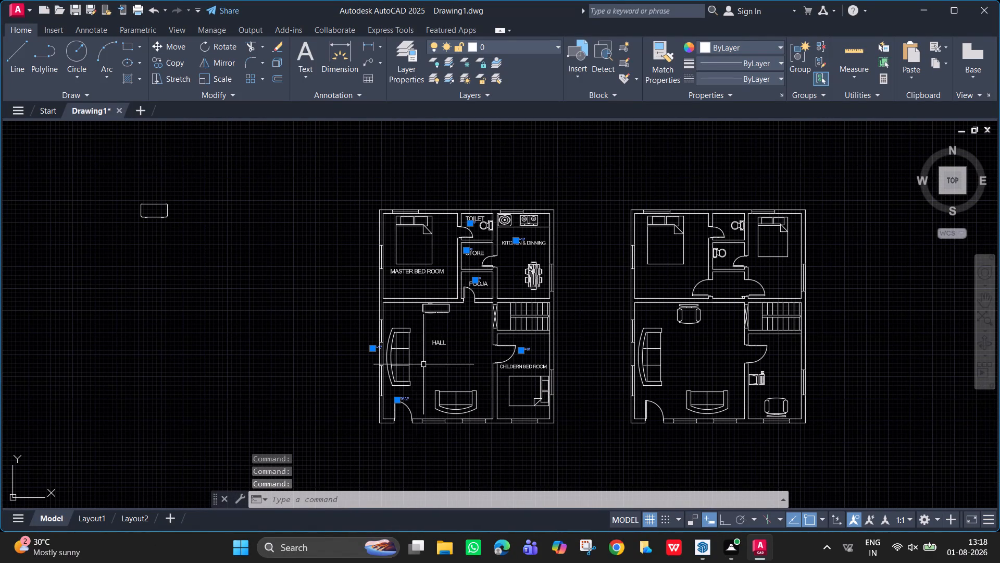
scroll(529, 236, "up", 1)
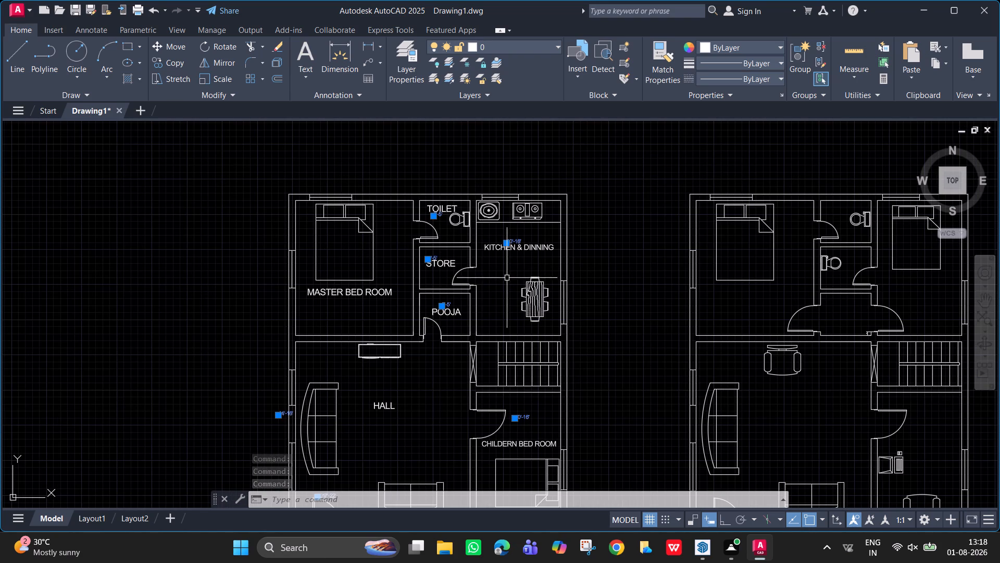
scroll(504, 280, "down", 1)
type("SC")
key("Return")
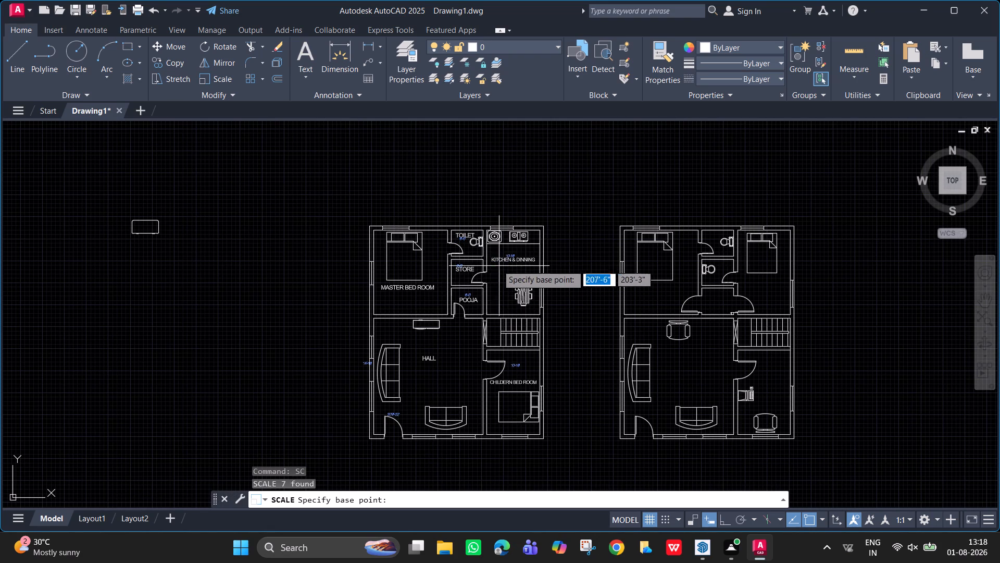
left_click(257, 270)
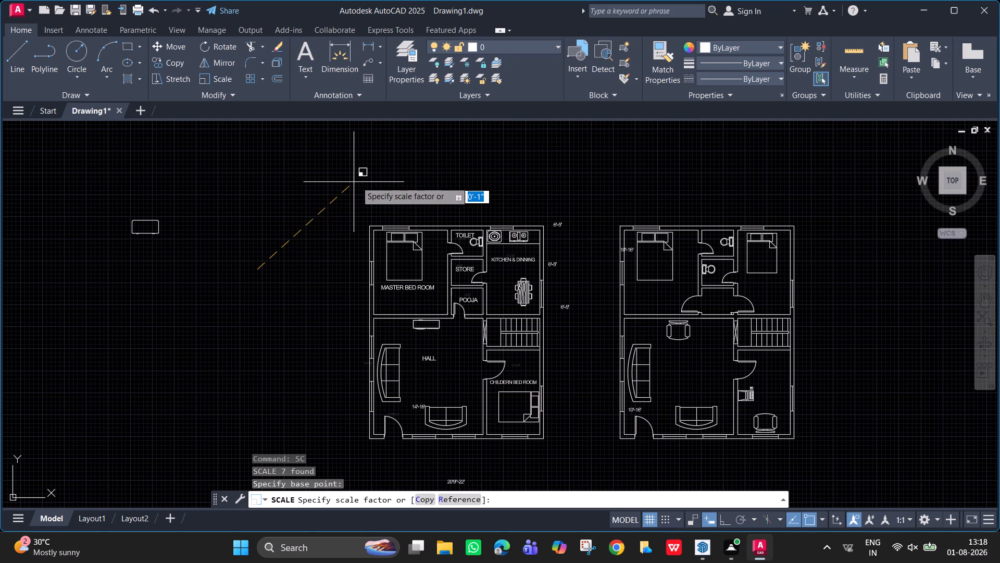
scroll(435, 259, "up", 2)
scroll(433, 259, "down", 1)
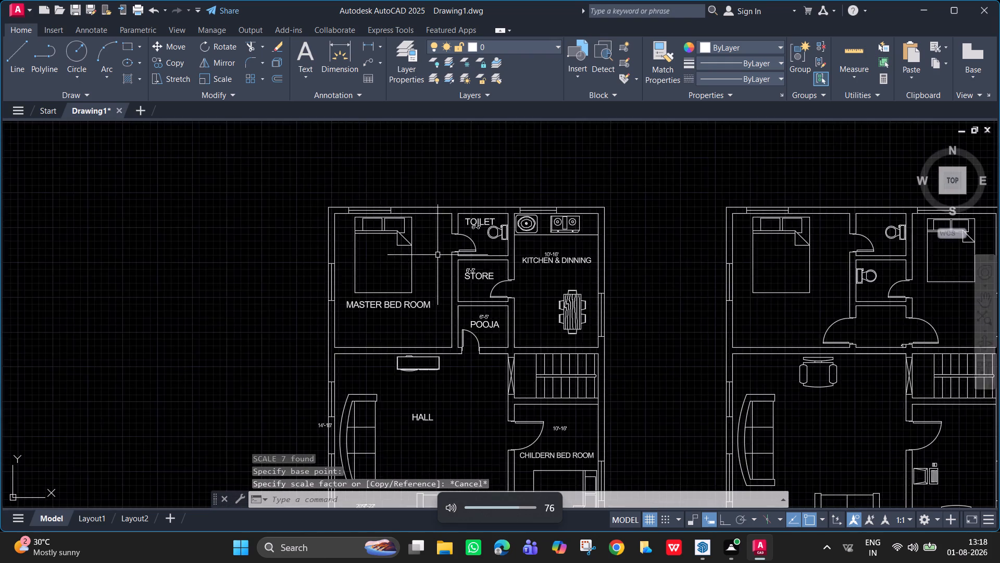
Move the 14'-16' size text from the hall's outer wall into the master bedroom, just below the MASTER BED ROOM label.
scroll(438, 254, "down", 1)
middle_click_drag(441, 254, 458, 252)
scroll(404, 354, "up", 2)
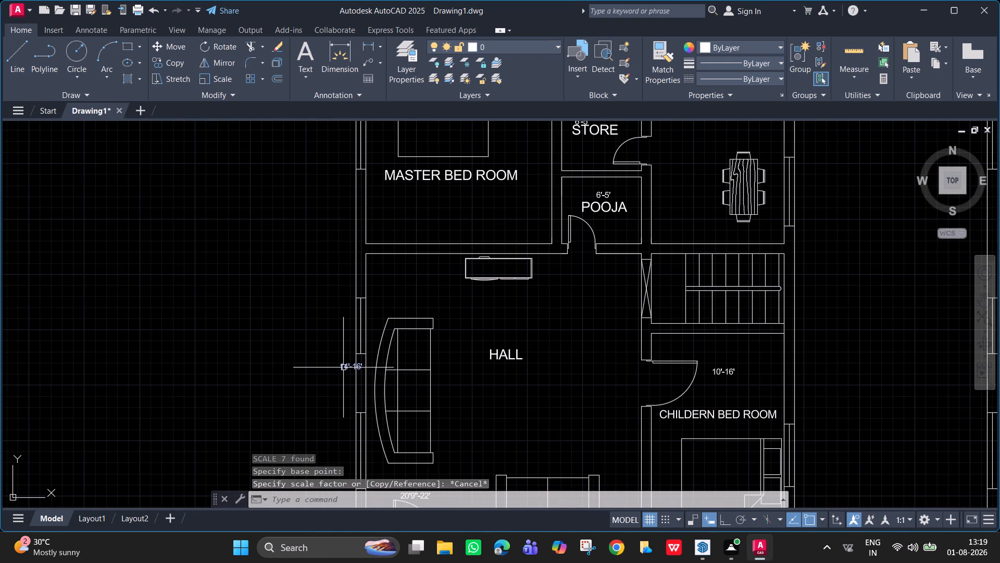
left_click(343, 368)
key("m")
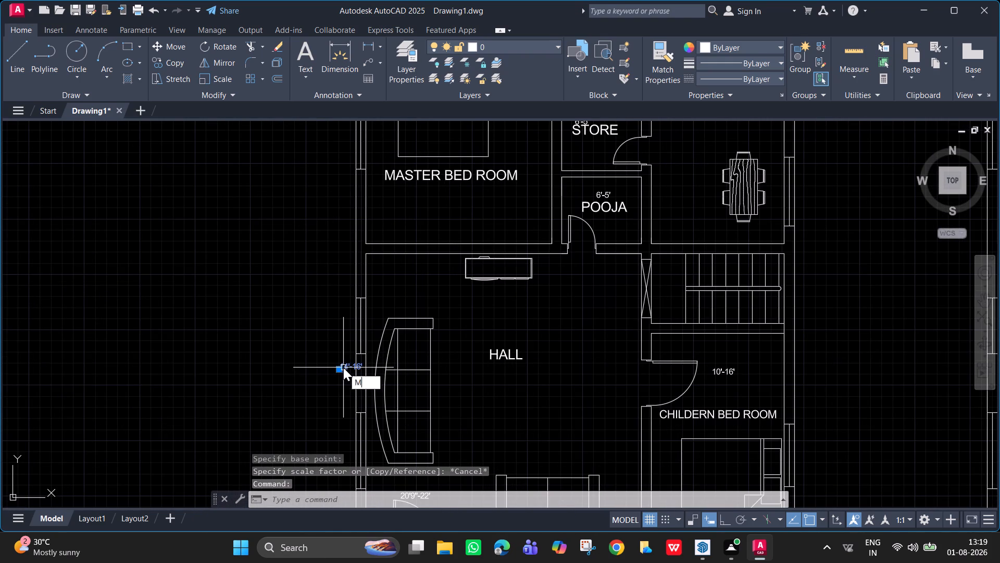
key("Return")
left_click(343, 368)
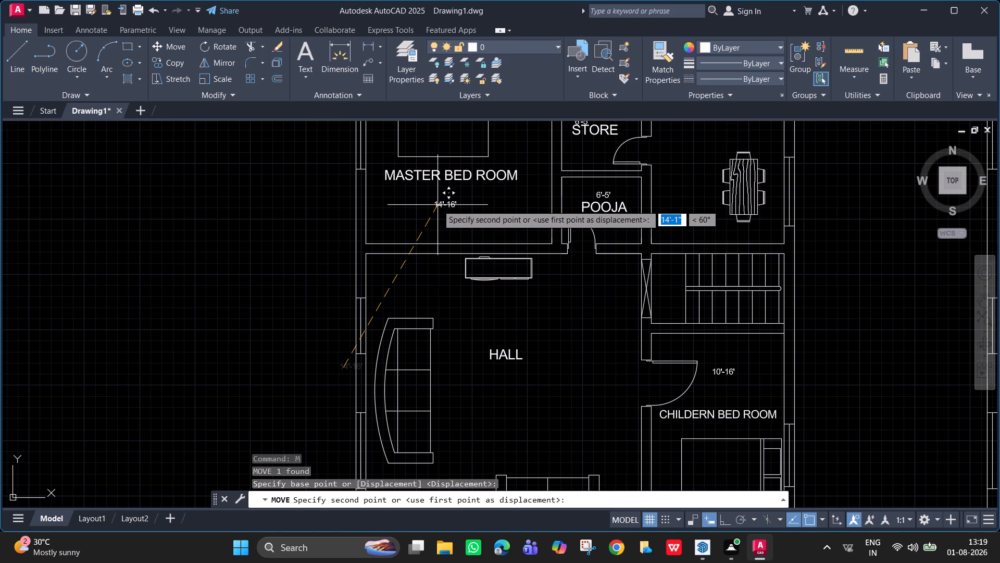
left_click(438, 205)
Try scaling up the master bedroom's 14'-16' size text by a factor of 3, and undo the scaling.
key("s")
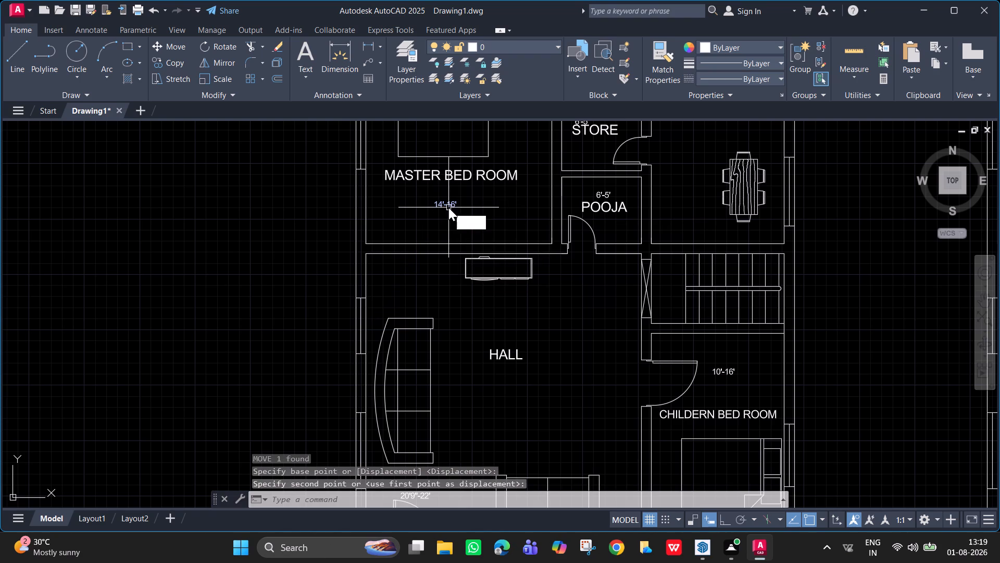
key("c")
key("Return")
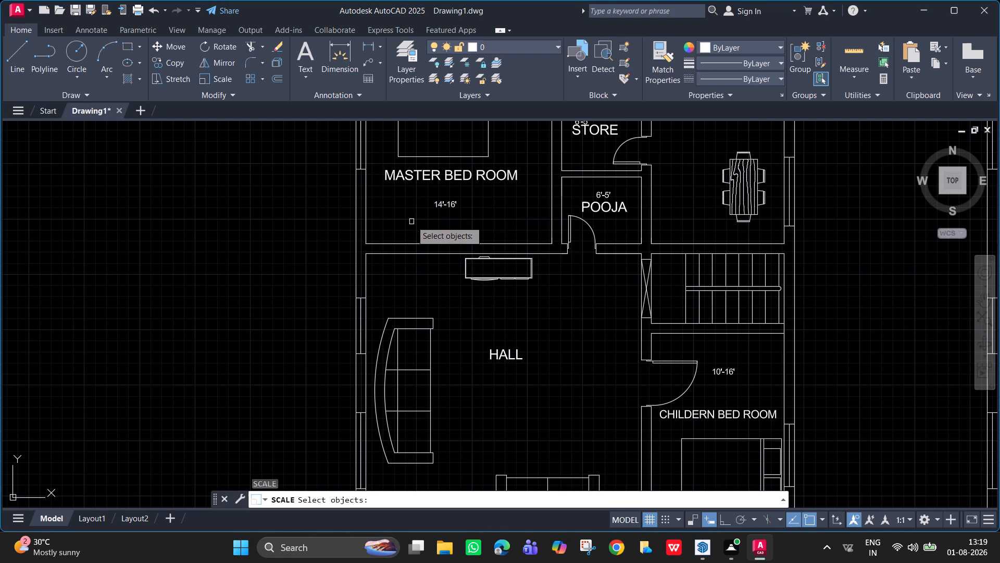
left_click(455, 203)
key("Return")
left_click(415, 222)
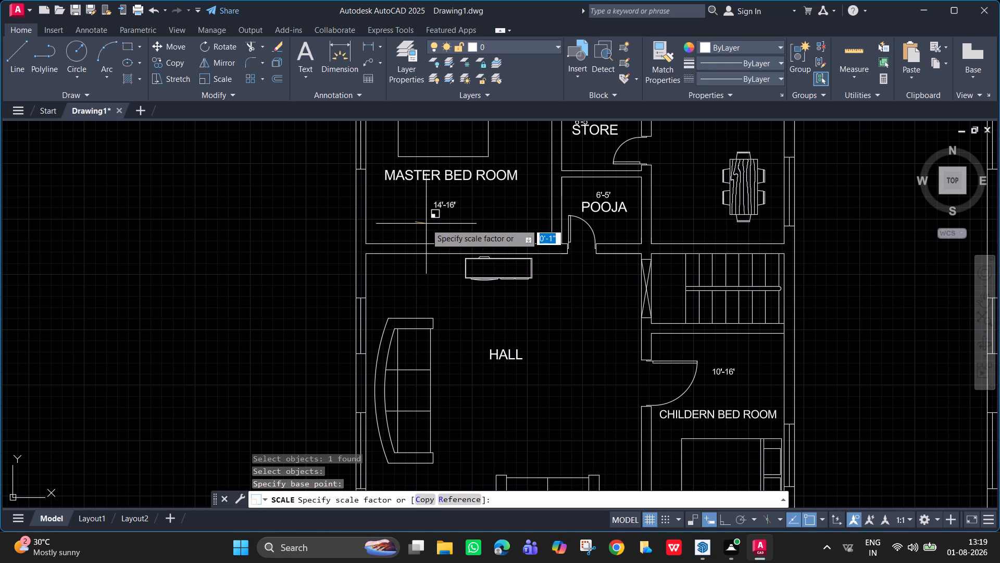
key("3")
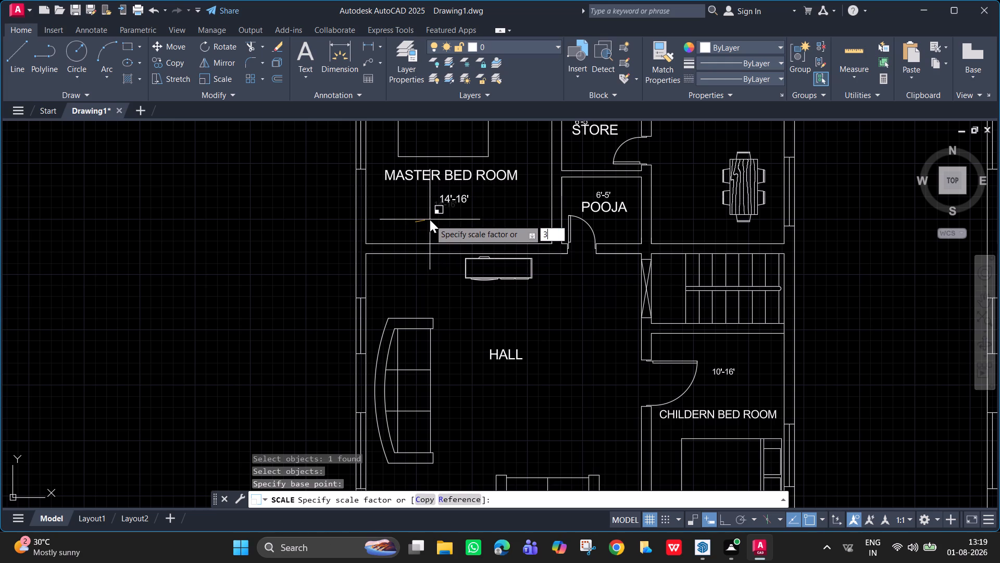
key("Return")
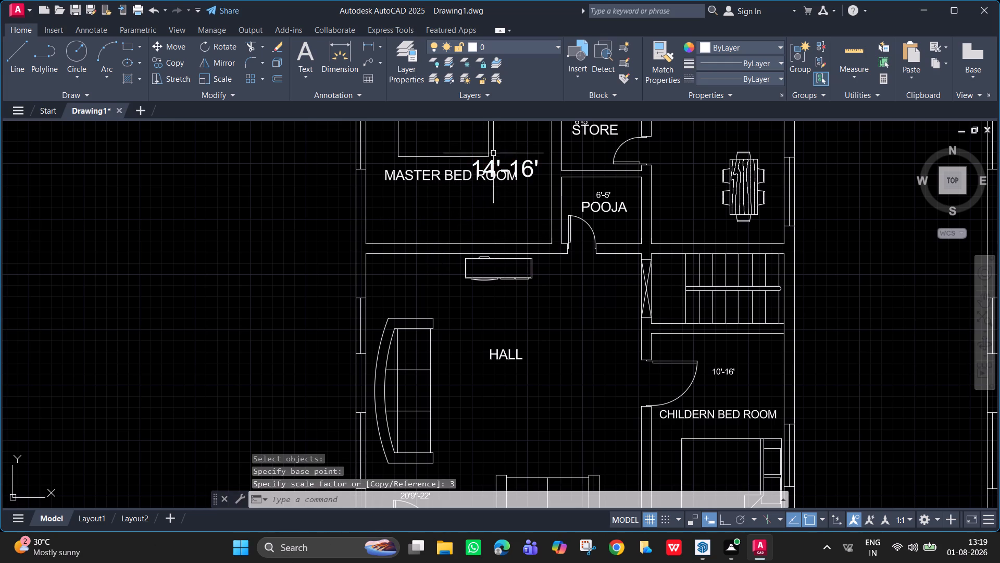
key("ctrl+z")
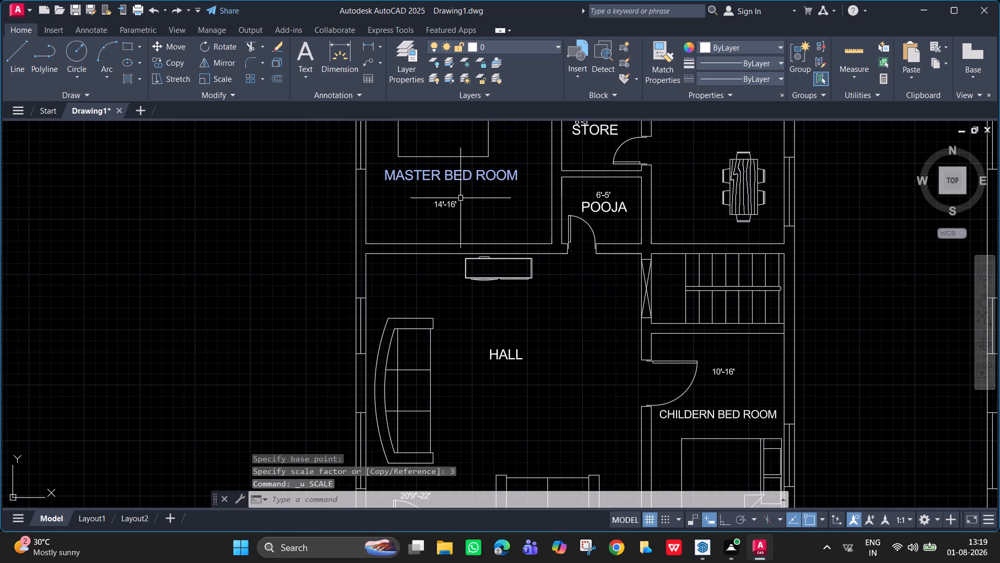
Scale up the 14'-16' size text below the MASTER BED ROOM label by a factor of 2.
left_click(441, 203)
type("SC")
key("shift+Return")
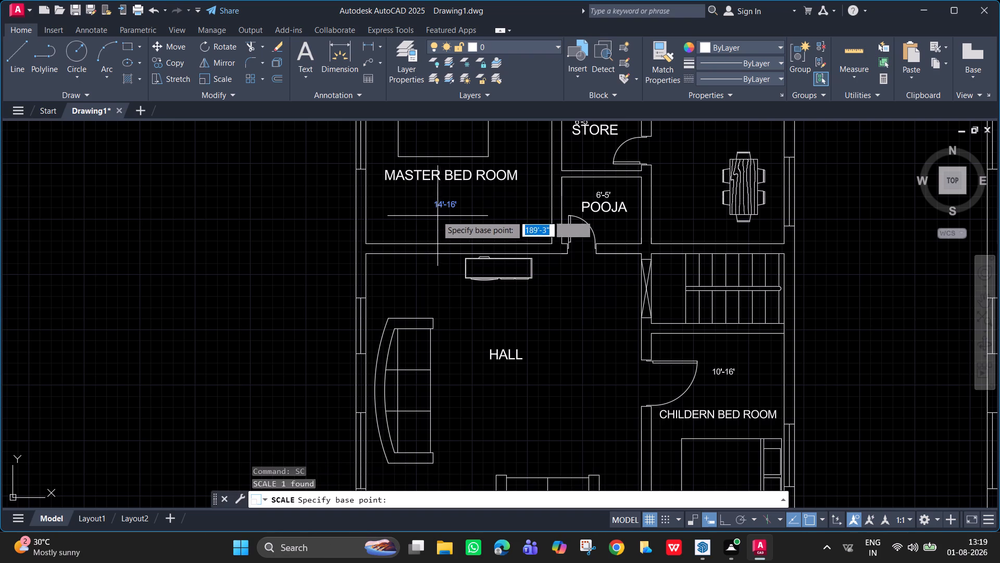
left_click(435, 216)
key("2")
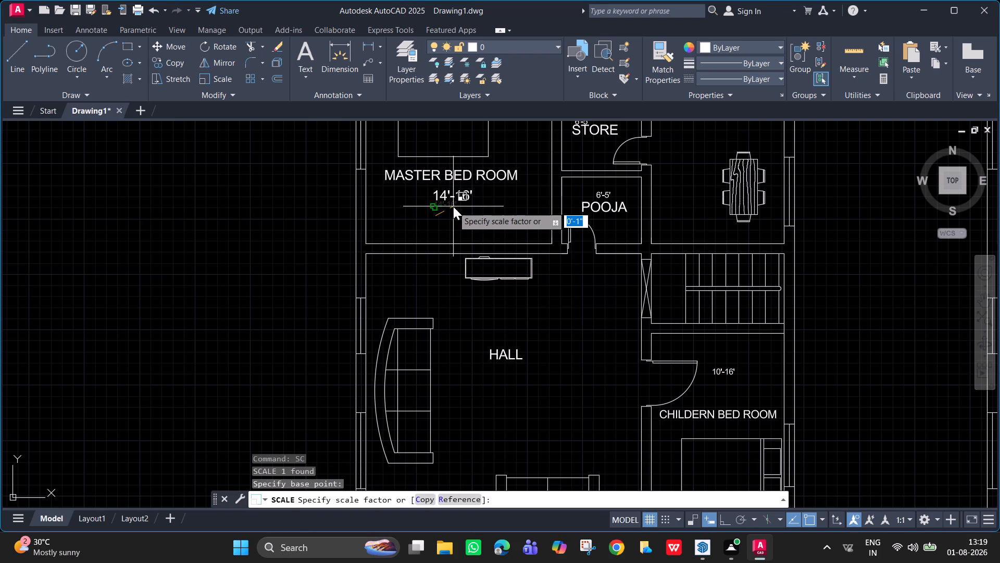
key("Return")
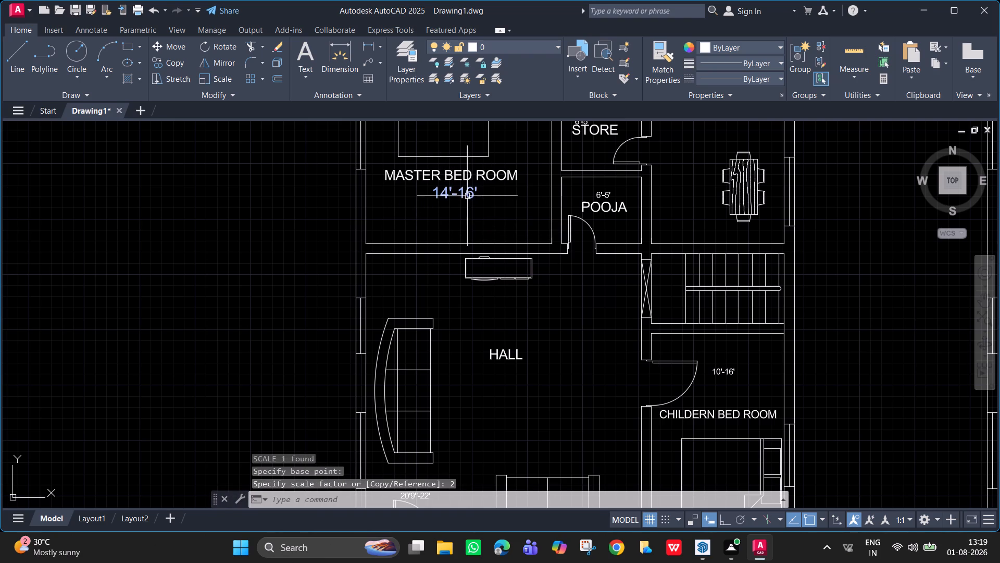
scroll(521, 219, "down", 1)
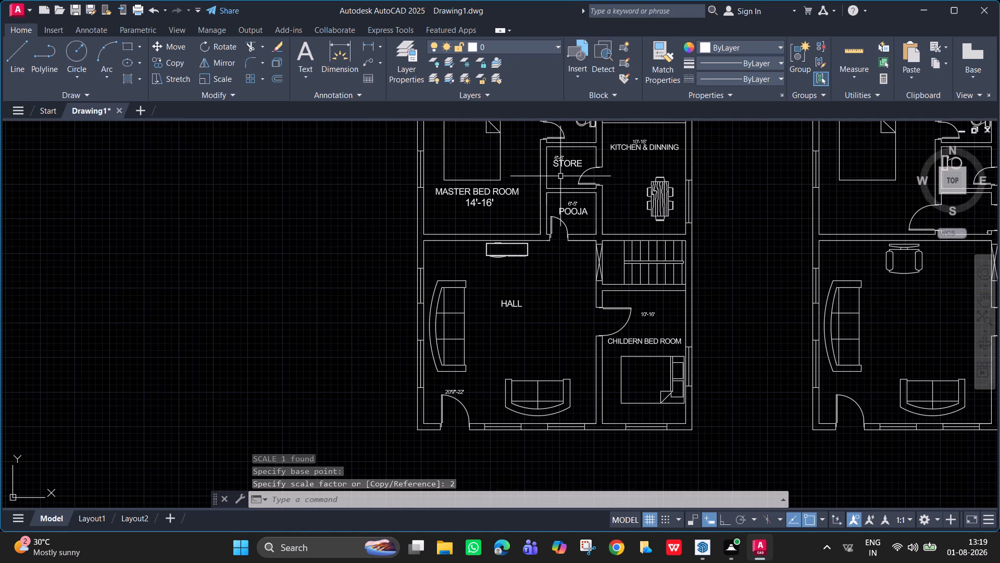
Scale up the 6'-5' size text at the STORE label by a factor of 2.
scroll(558, 161, "up", 2)
middle_click_drag(561, 172, 553, 218)
left_click(549, 202)
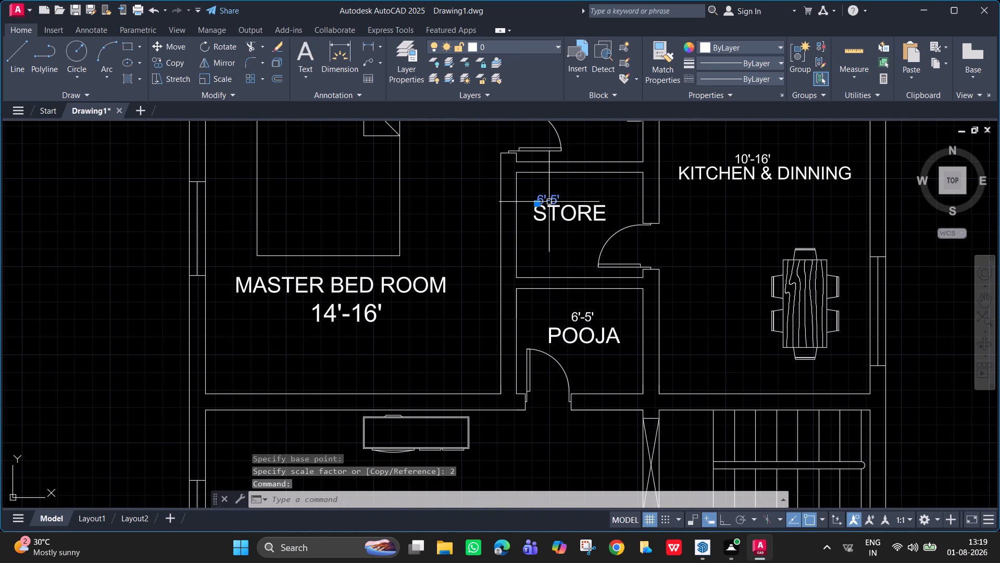
type("SC")
key("Return")
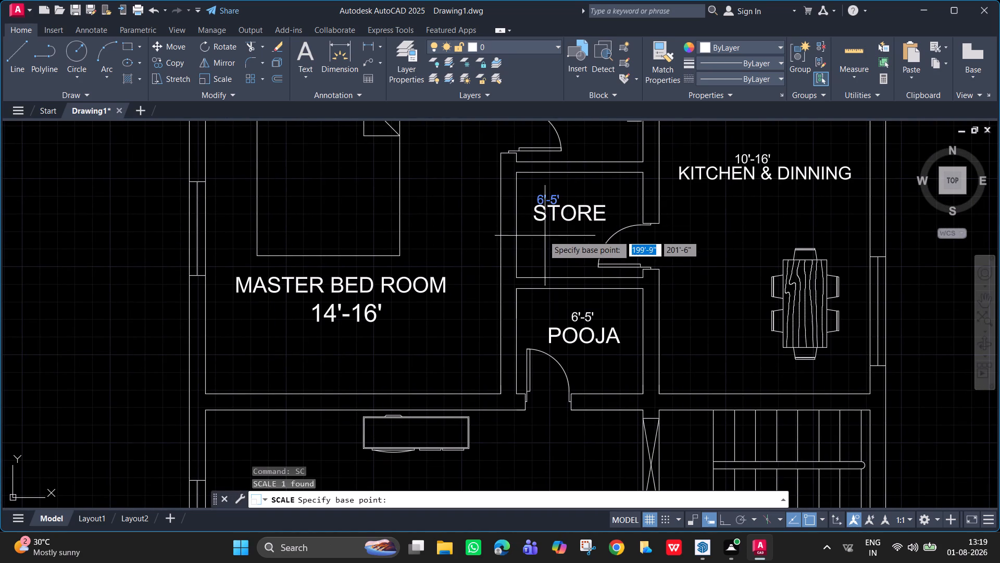
left_click(545, 249)
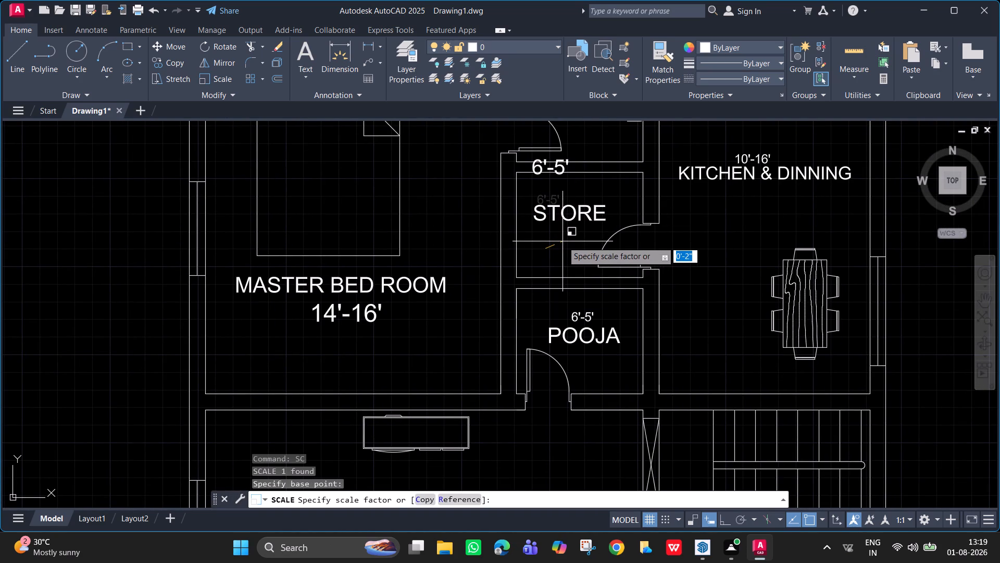
key("2")
key("Return")
Move the enlarged 6'-5' size text into the store room, just below the STORE label.
left_click(565, 146)
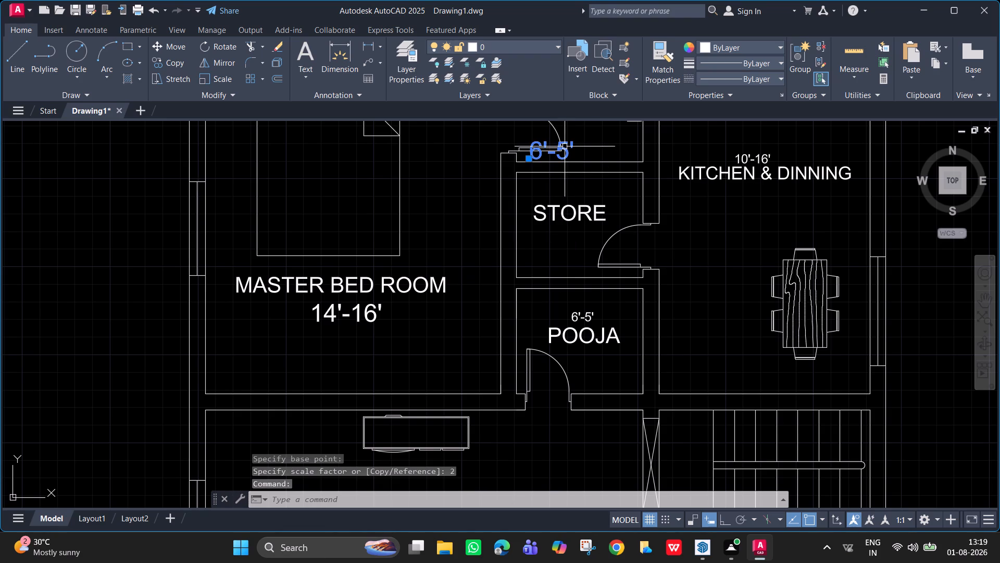
key("m")
key("Return")
left_click(564, 146)
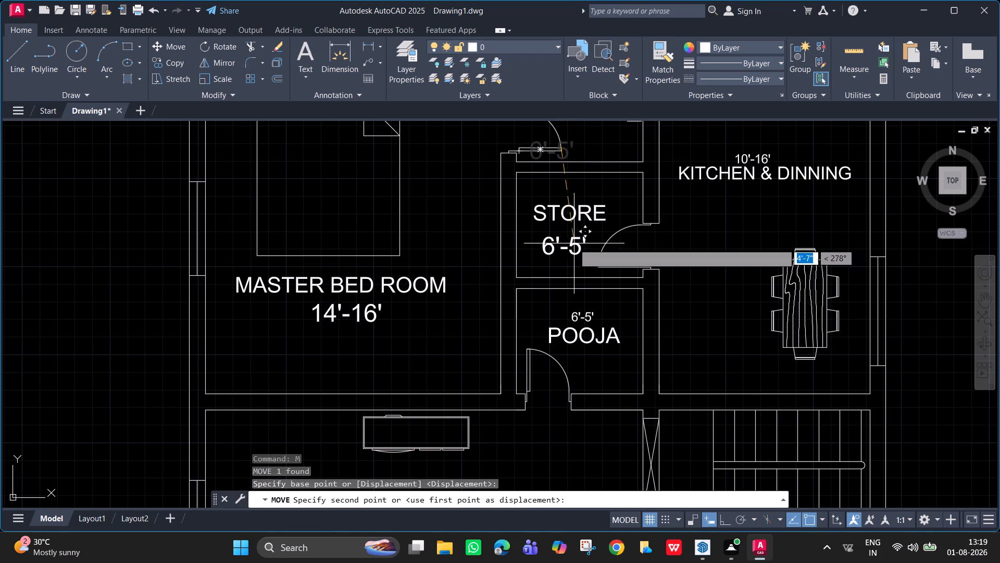
left_click(574, 235)
Delete the small 6'-5' size texts next to the POOJA and TOILET labels.
scroll(596, 292, "down", 1)
middle_click_drag(591, 294, 571, 261)
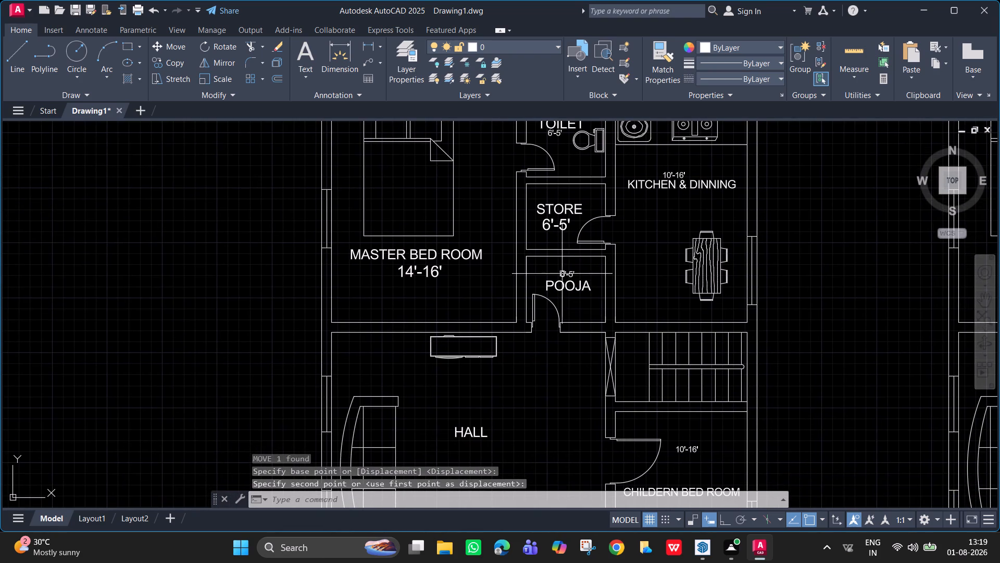
left_click(569, 275)
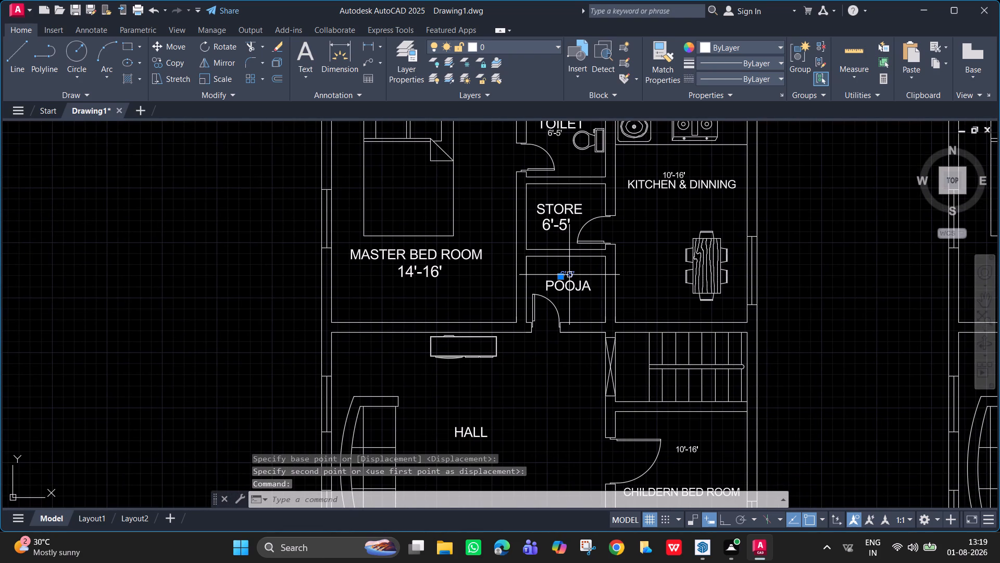
key("Delete")
middle_click_drag(589, 250, 586, 296)
left_click(556, 178)
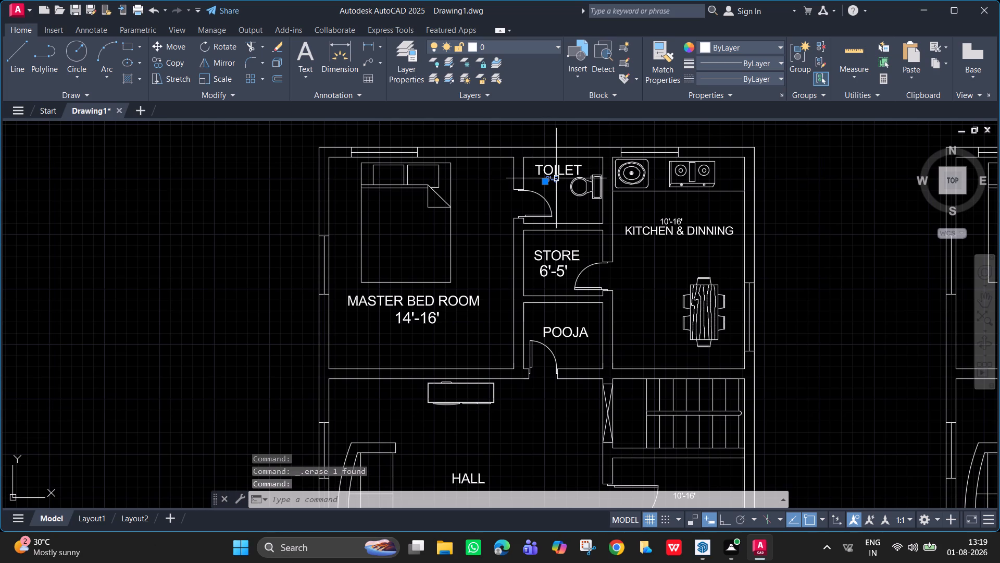
key("Delete")
Copy the enlarged 6'-5' size text from the store room to just below the POOJA and TOILET labels.
left_click(562, 271)
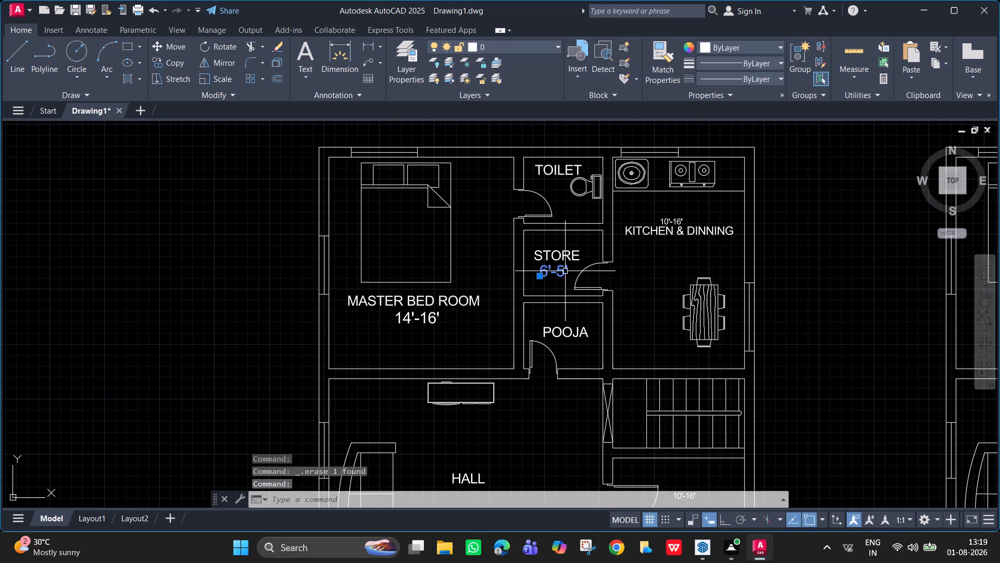
type("CO")
key("Return")
left_click(565, 271)
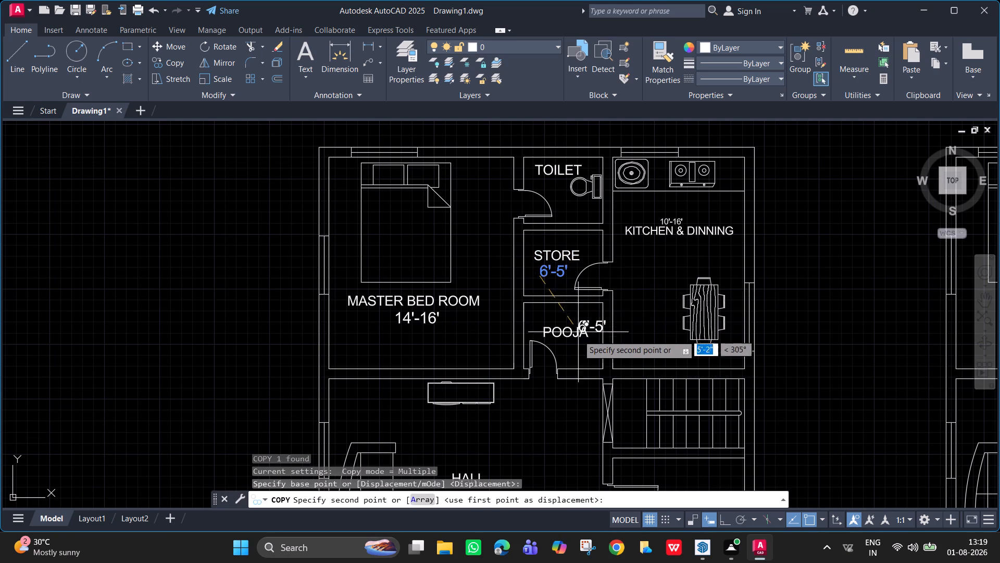
left_click(560, 353)
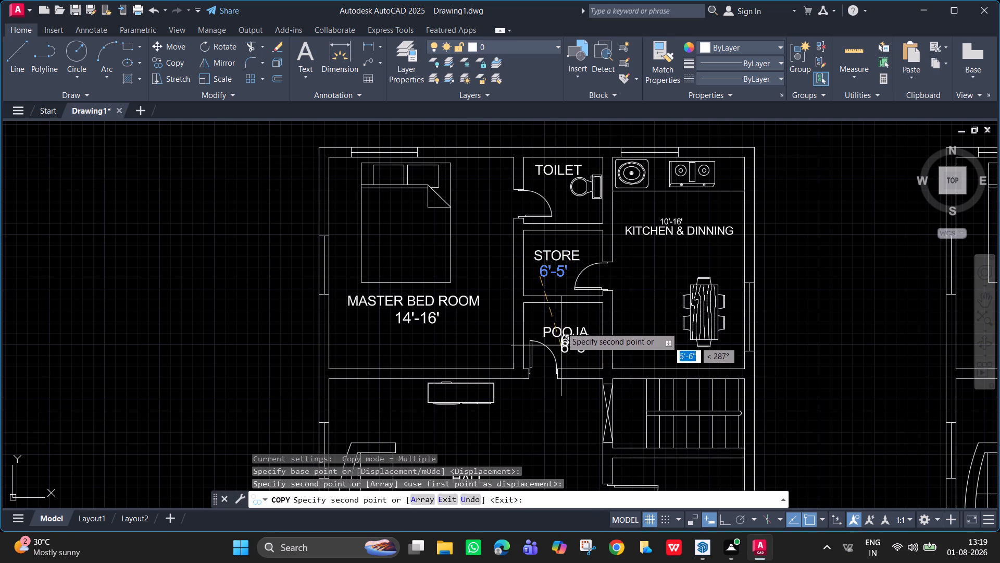
left_click(540, 191)
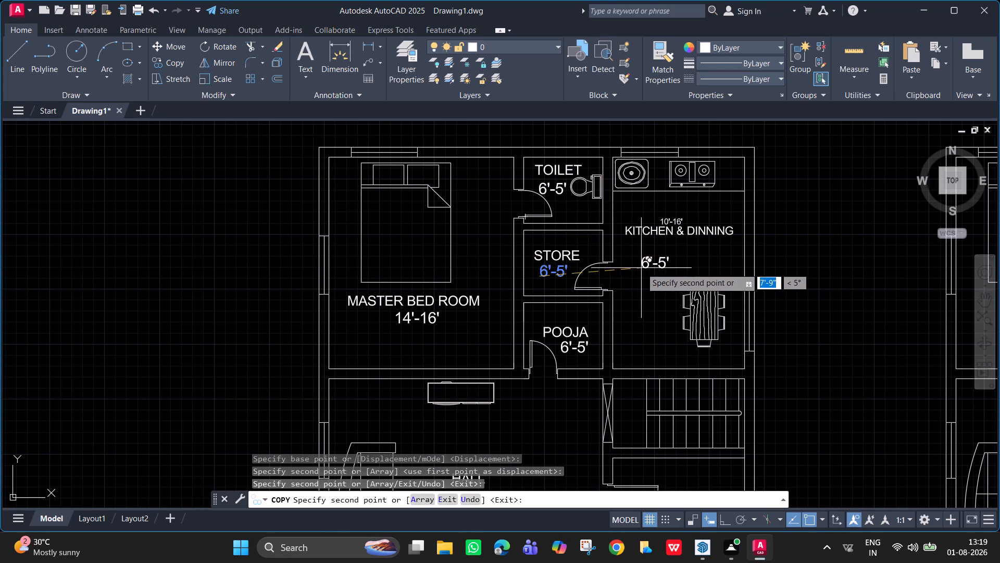
key("Escape")
Scale up the 10'-16' size text above the KITCHEN & DINNING label by a factor of 2.
left_click(670, 223)
key("s")
key("c")
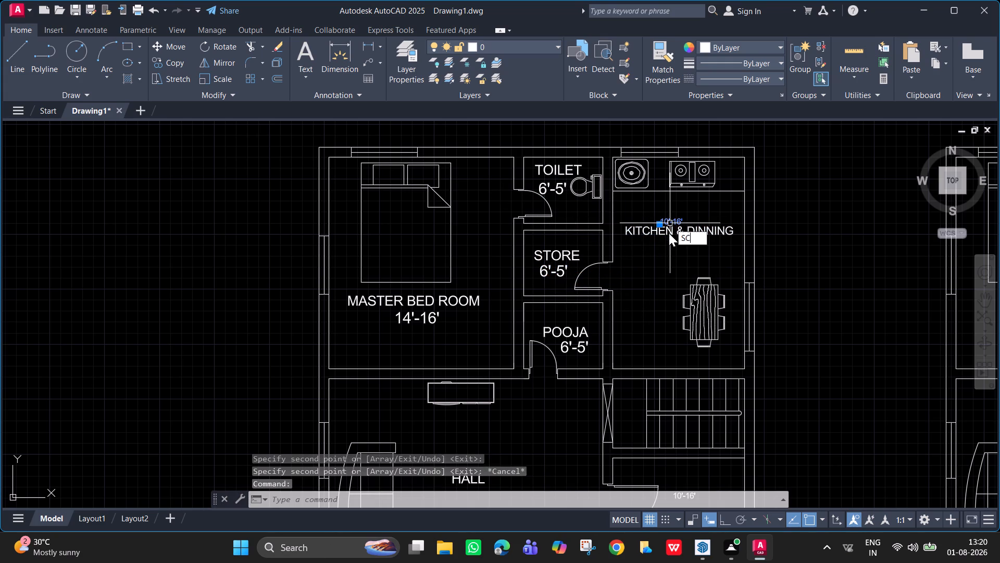
key("Return")
left_click(654, 274)
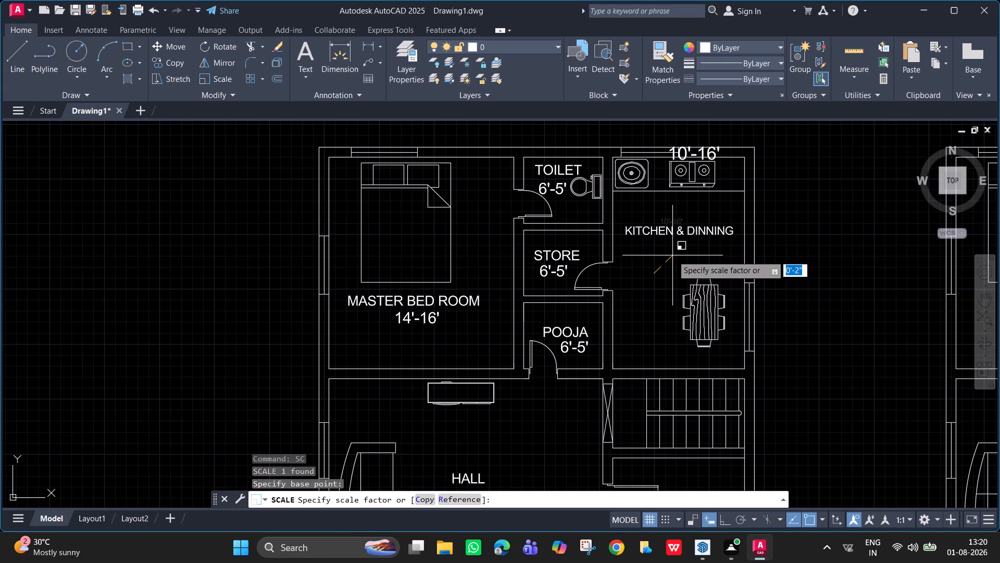
key("2")
key("Return")
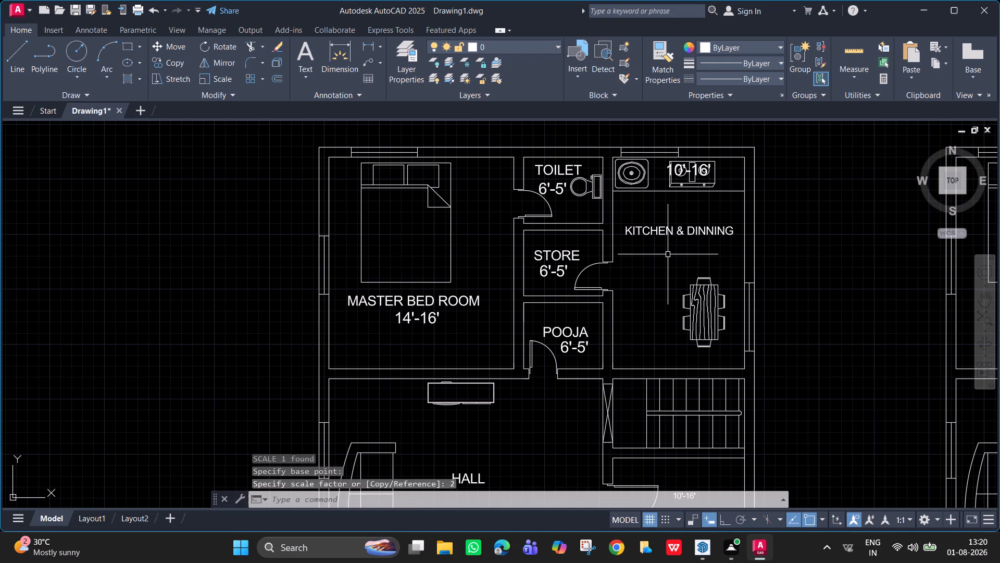
Move the enlarged 10'-16' size text from over the stove to just below the KITCHEN & DINNING label.
left_click(702, 176)
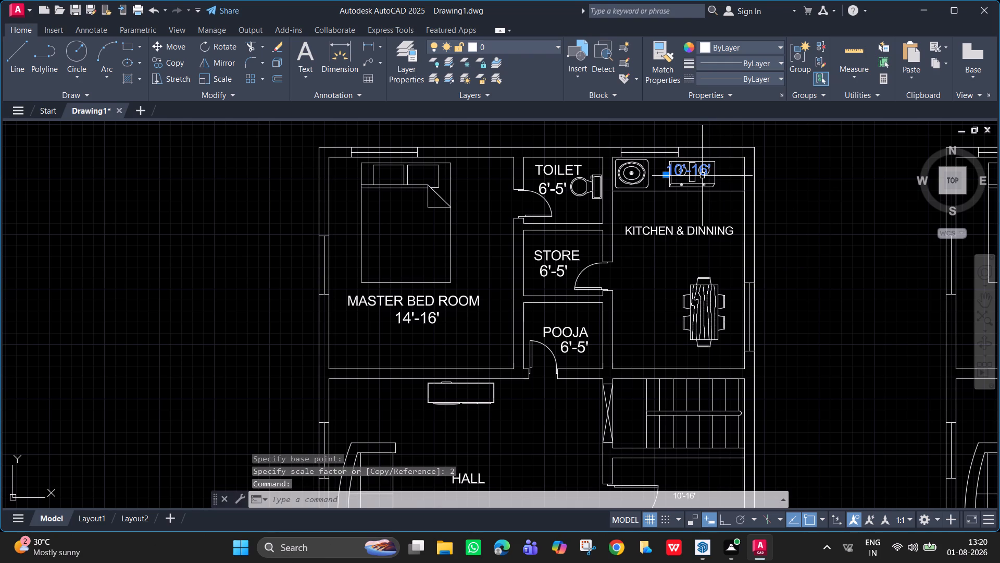
key("m")
key("Return")
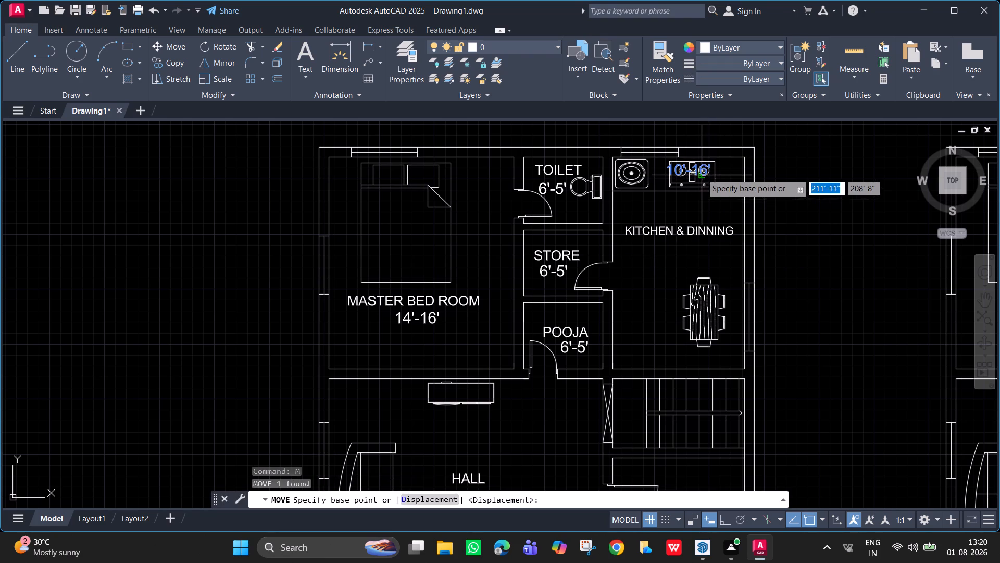
left_click(701, 174)
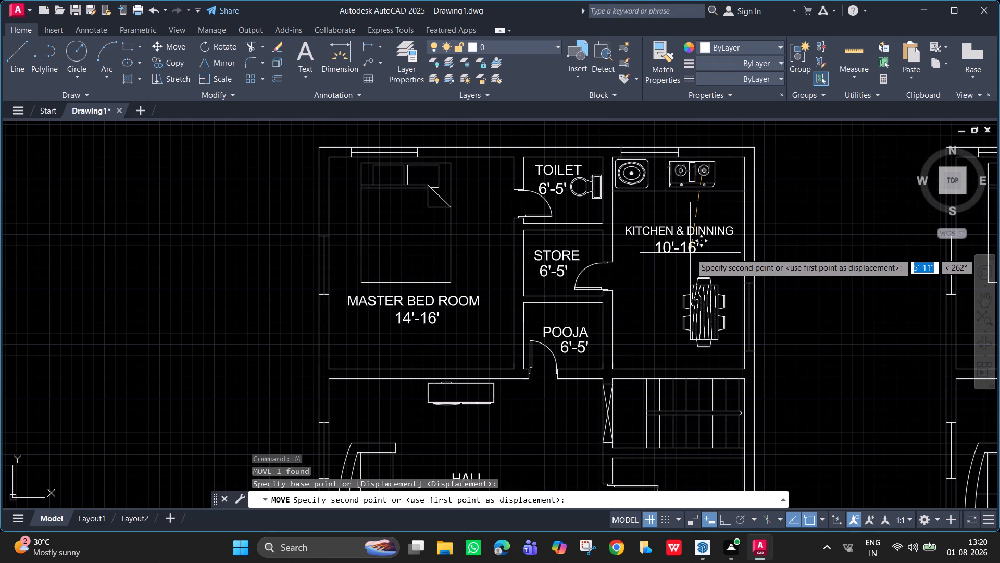
left_click(689, 256)
Scale up the 20'9"-22' size text near the hall's entrance door by a factor of 2.
scroll(707, 326, "down", 1)
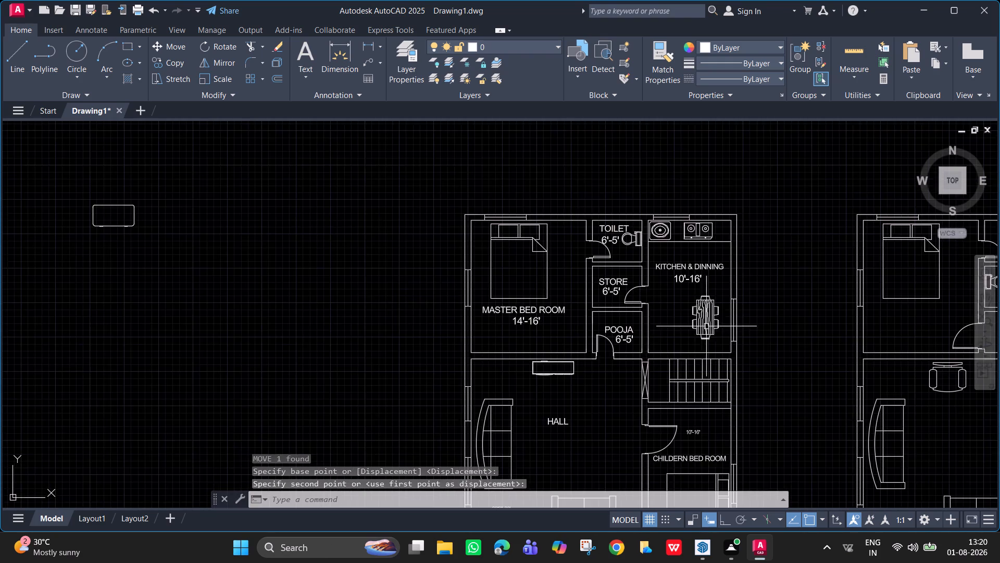
middle_click_drag(699, 322, 701, 203)
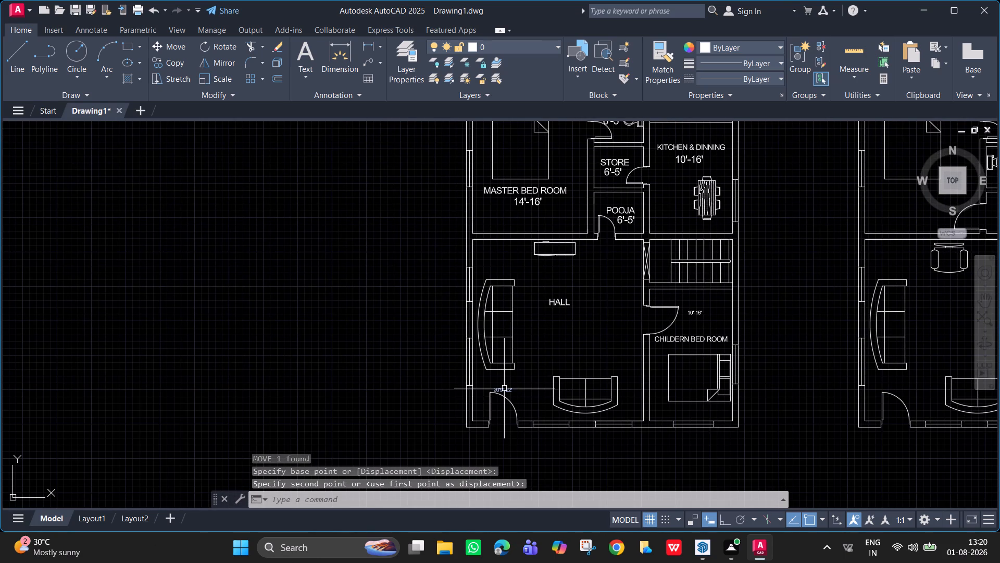
left_click(504, 388)
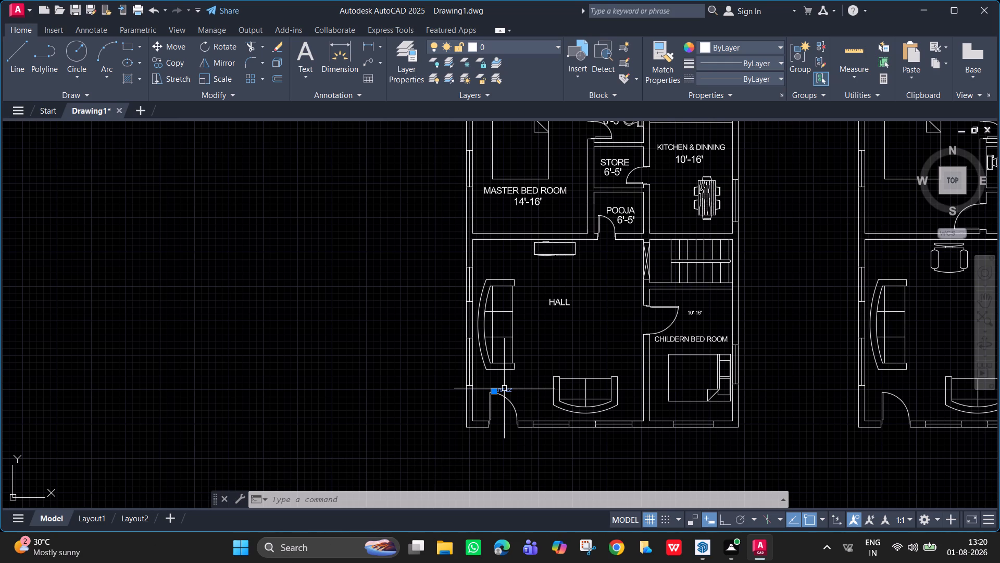
type("SC")
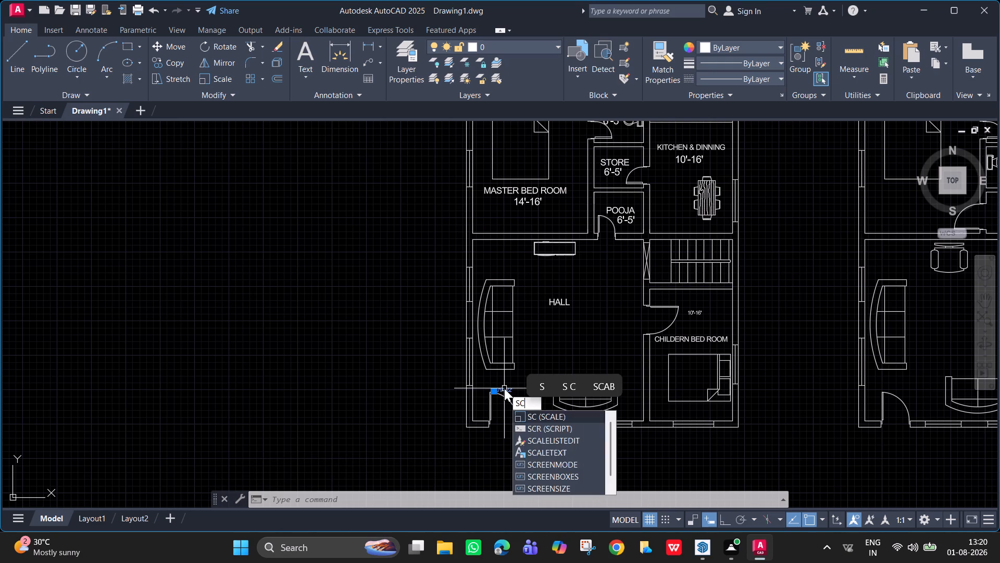
key("Return")
left_click(556, 353)
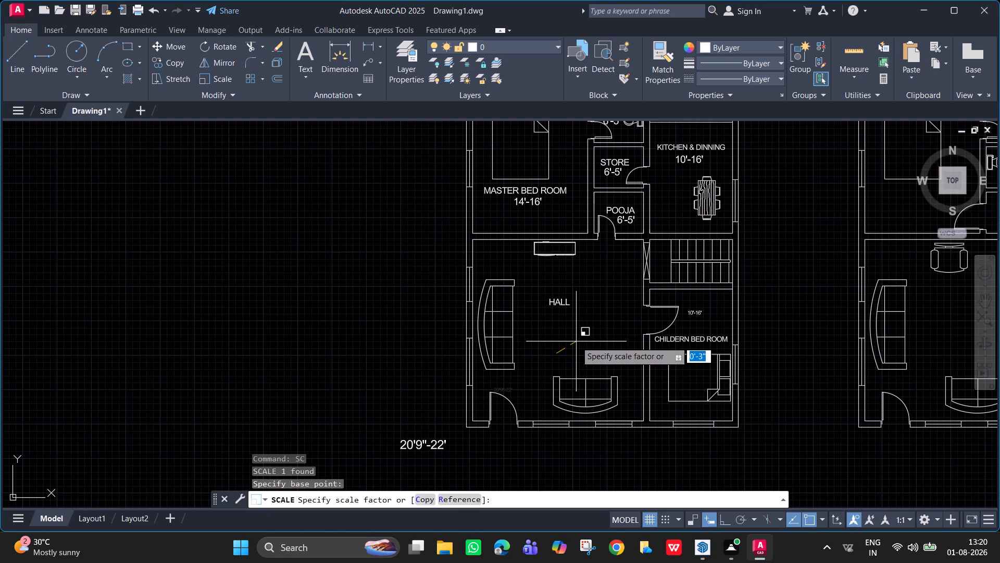
key("2")
key("Return")
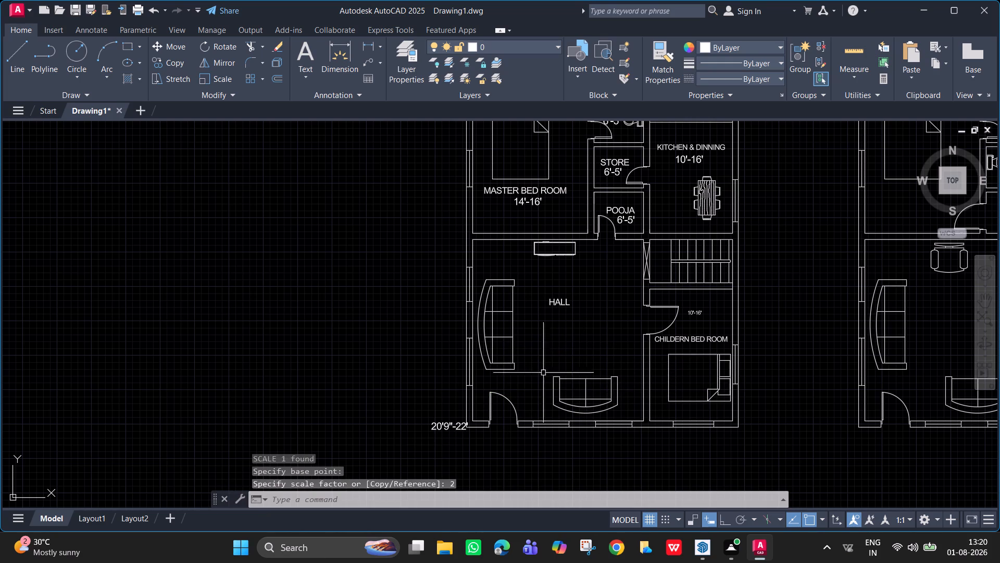
Move the enlarged 20'9"-22' size text into the hall, just below the HALL label.
left_click(444, 427)
key("m")
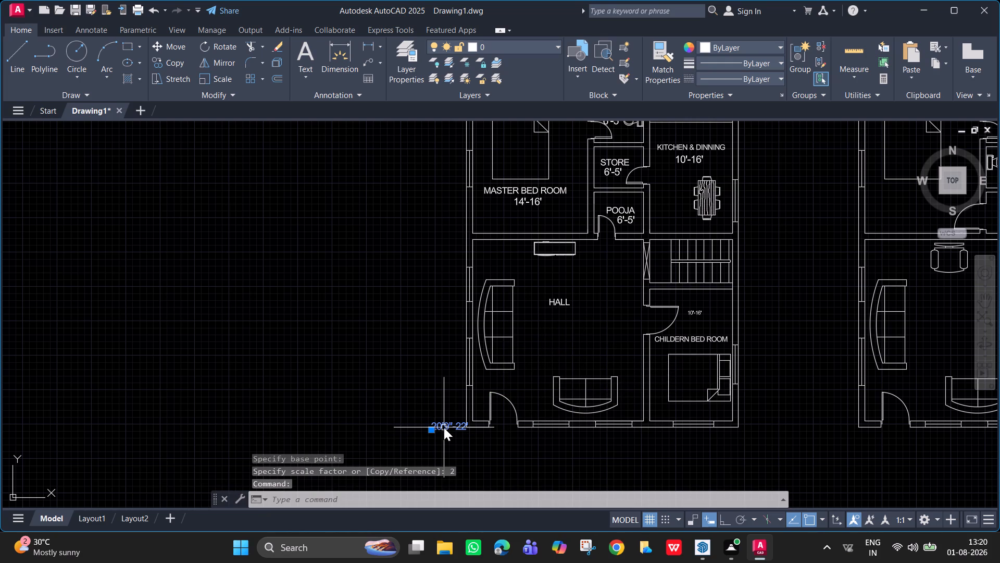
key("Return")
left_click(444, 427)
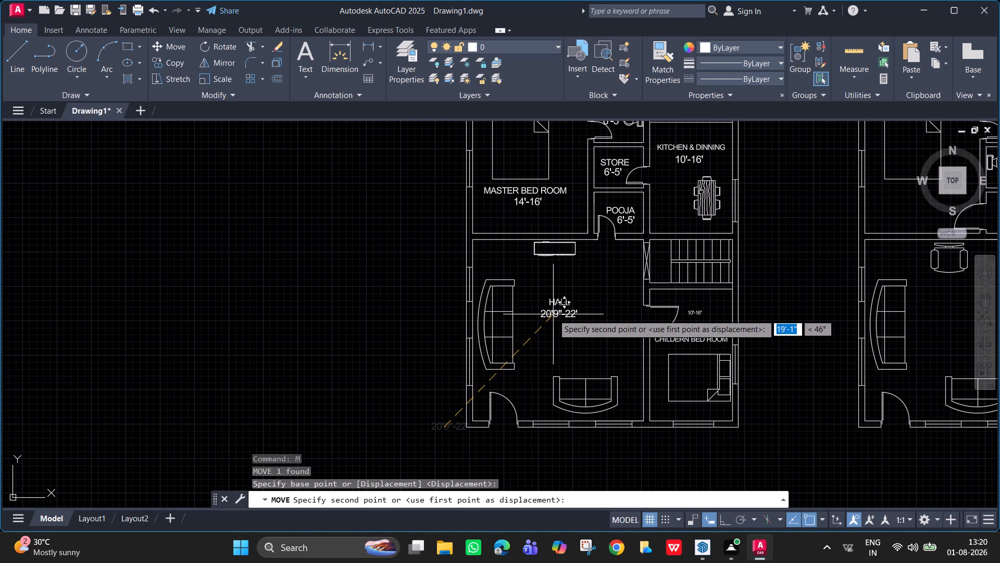
left_click(553, 314)
Scale up the 10'-16' size text above the CHILDERN BED ROOM label by a factor of 2.
scroll(670, 337, "up", 2)
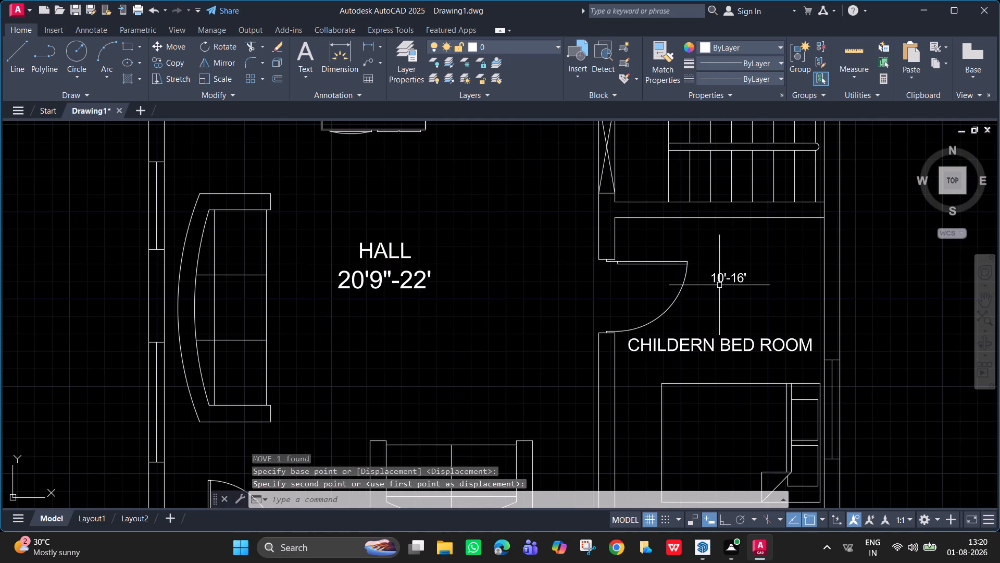
left_click(719, 278)
type("SC")
key("Return")
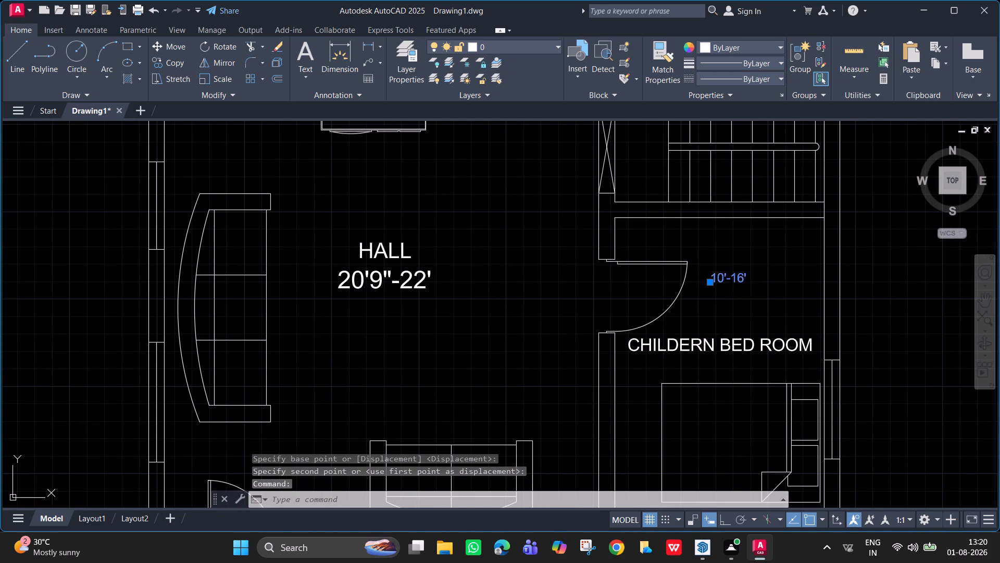
left_click(706, 319)
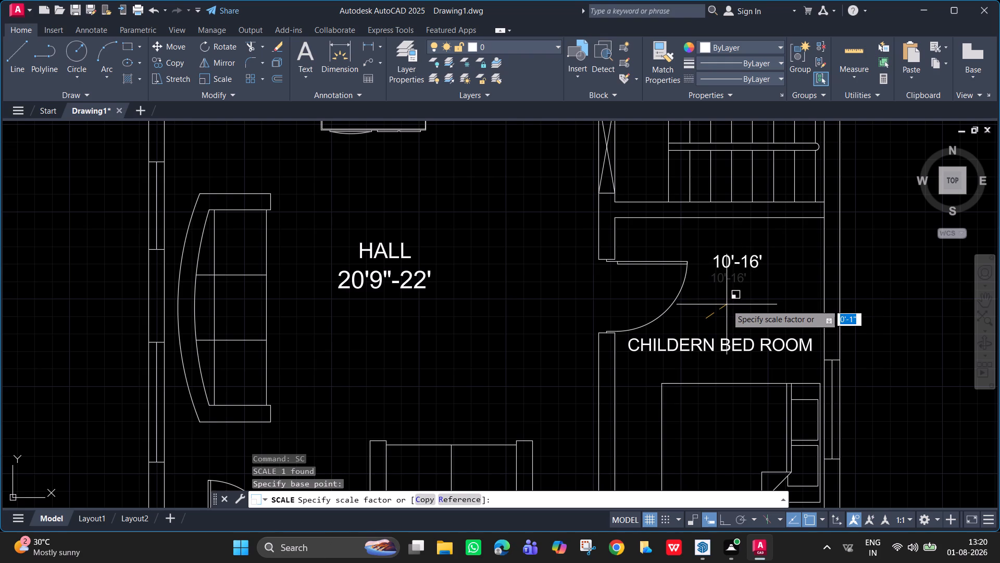
key("2")
key("Return")
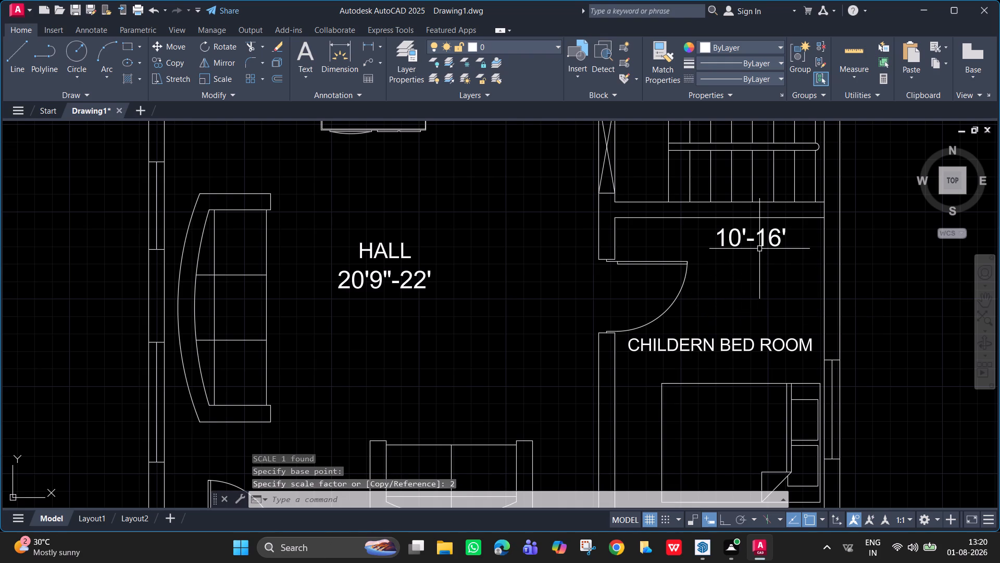
Move the enlarged 10'-16' size text to just below the CHILDERN BED ROOM label, above the bed.
left_click(759, 249)
key("m")
key("Return")
left_click_drag(759, 249, 763, 255)
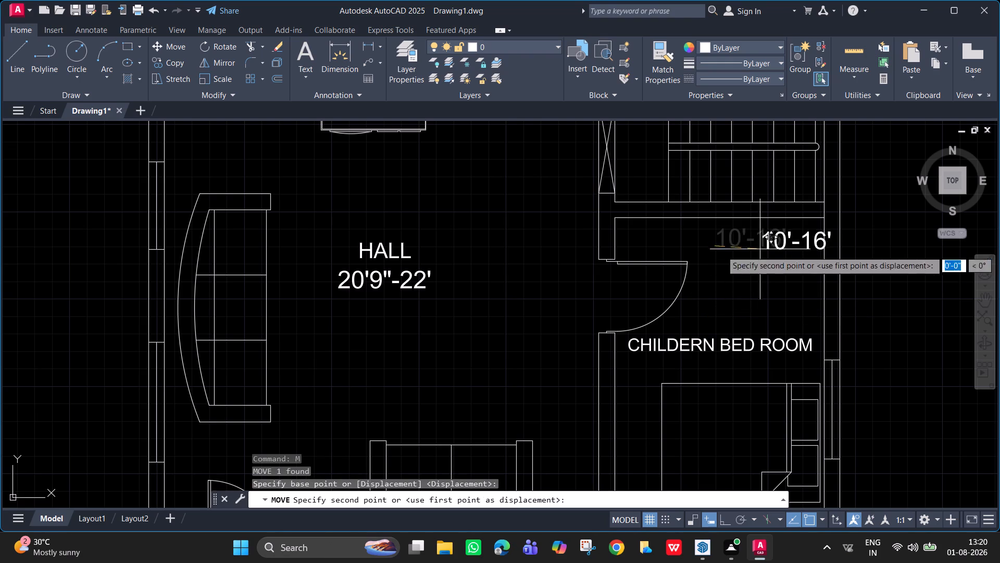
left_click_drag(763, 255, 686, 378)
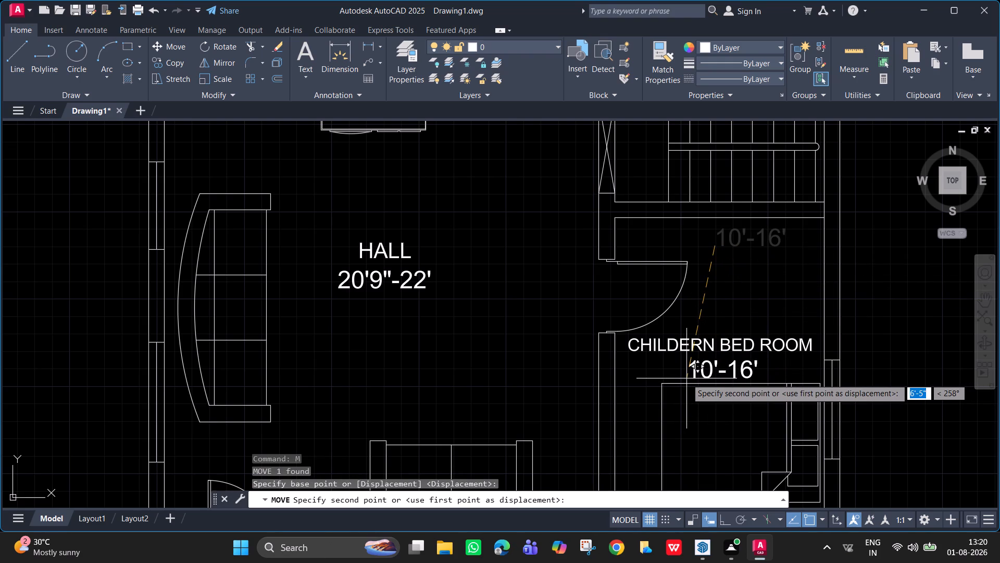
left_click_drag(686, 378, 686, 375)
left_click(686, 375)
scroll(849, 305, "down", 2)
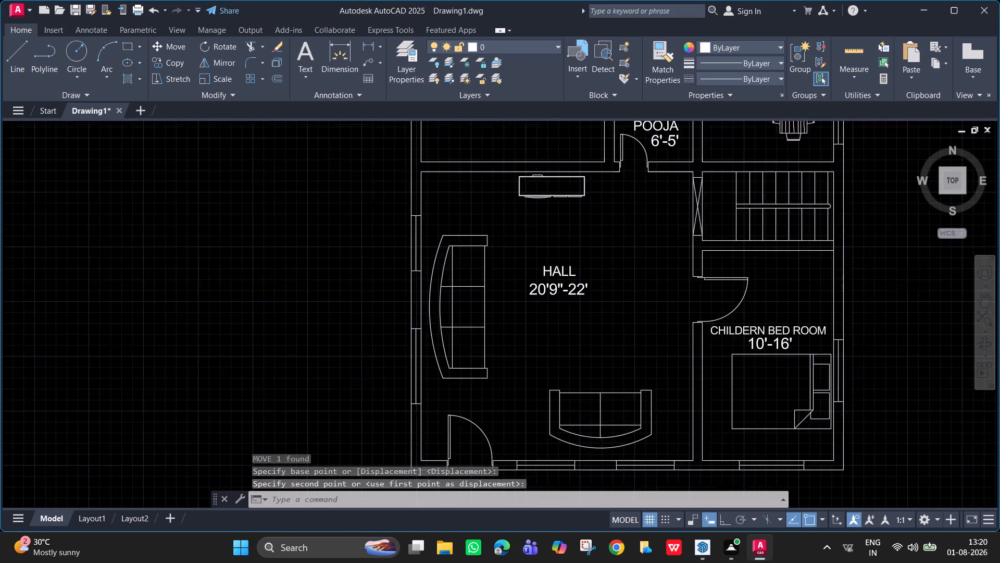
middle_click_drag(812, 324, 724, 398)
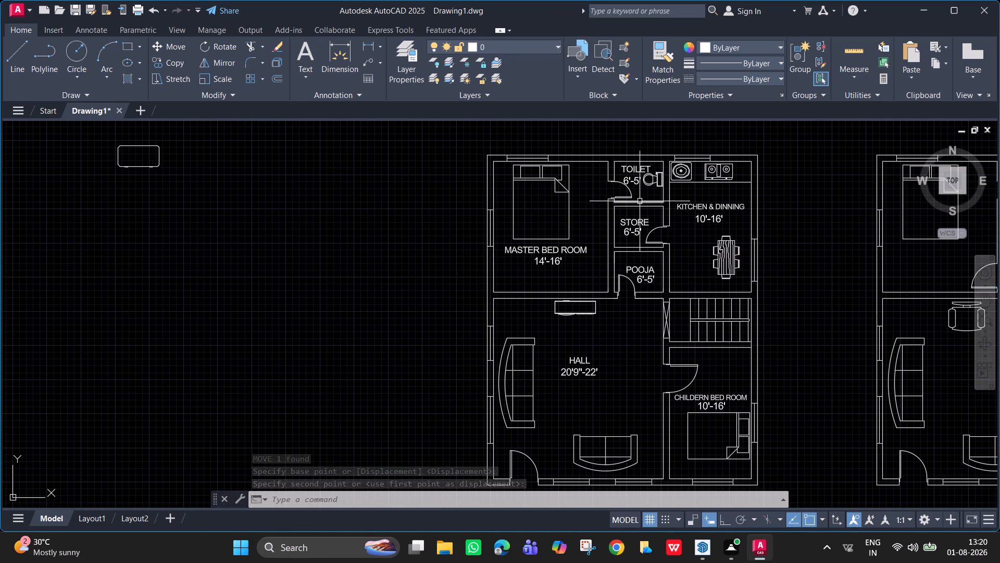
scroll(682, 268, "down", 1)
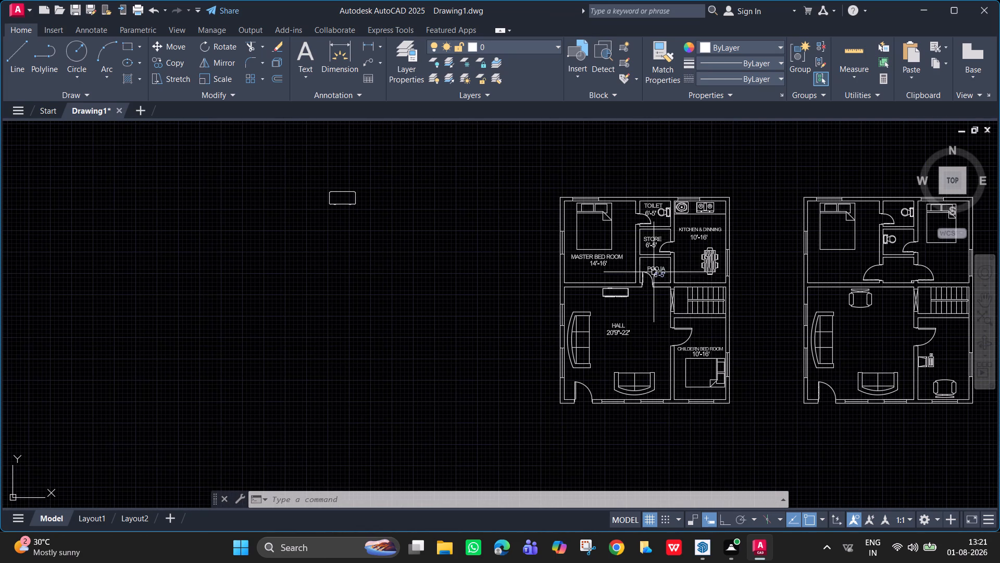
Copy the first plan's TOILET label into both toilets of the second, unlabelled plan.
middle_click_drag(677, 269, 486, 282)
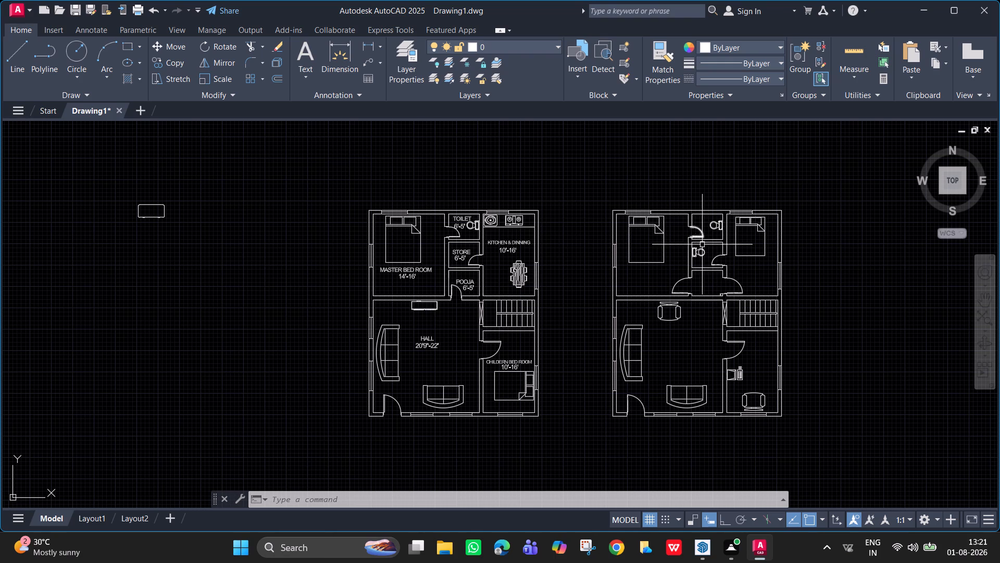
left_click(459, 221)
type("CO")
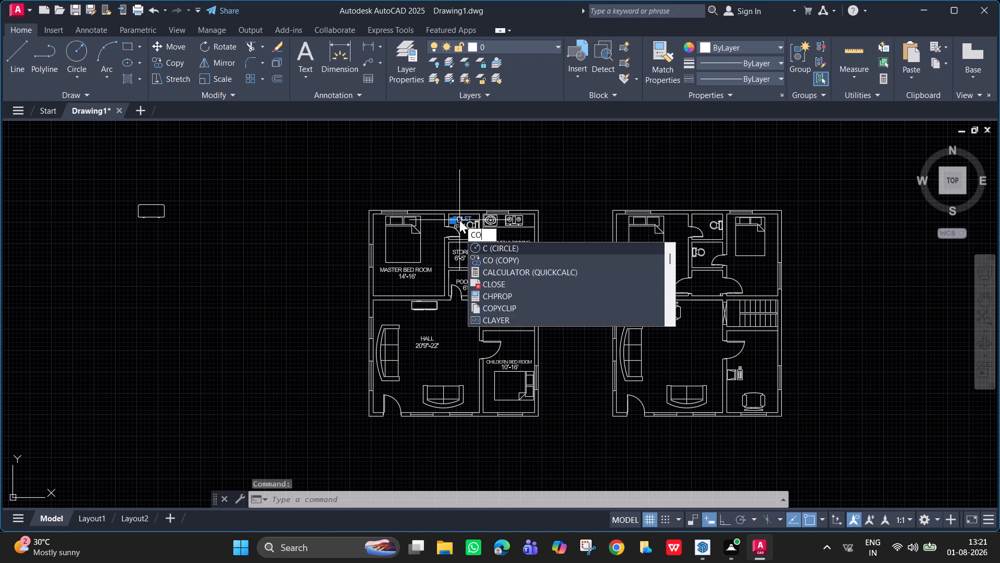
key("Return")
left_click(459, 220)
scroll(681, 230, "up", 2)
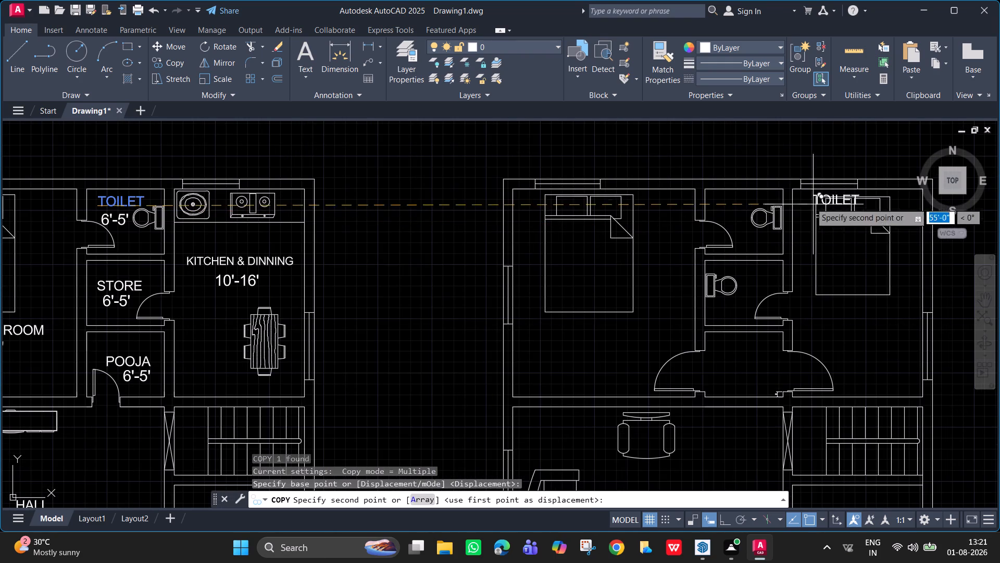
left_click(714, 206)
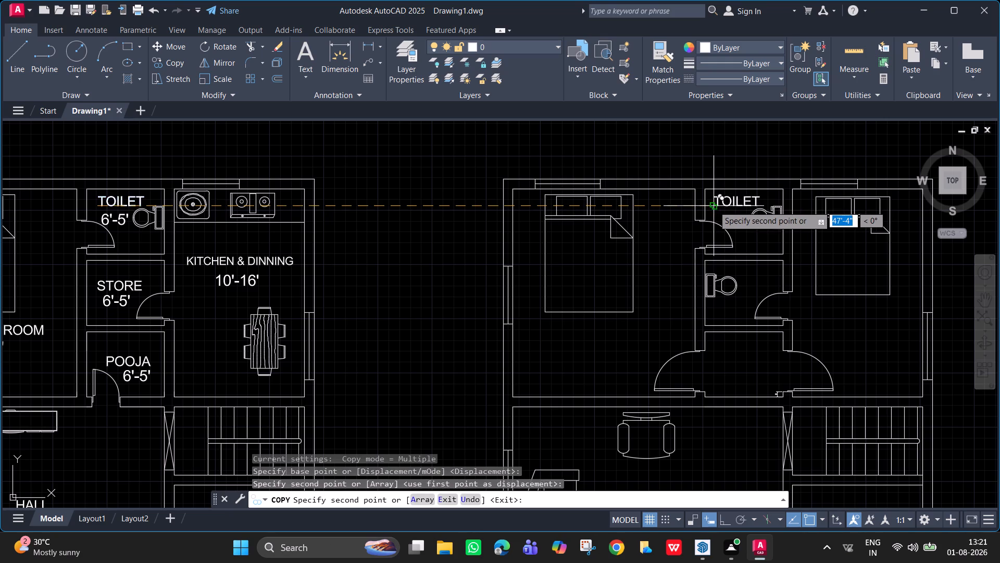
left_click(729, 274)
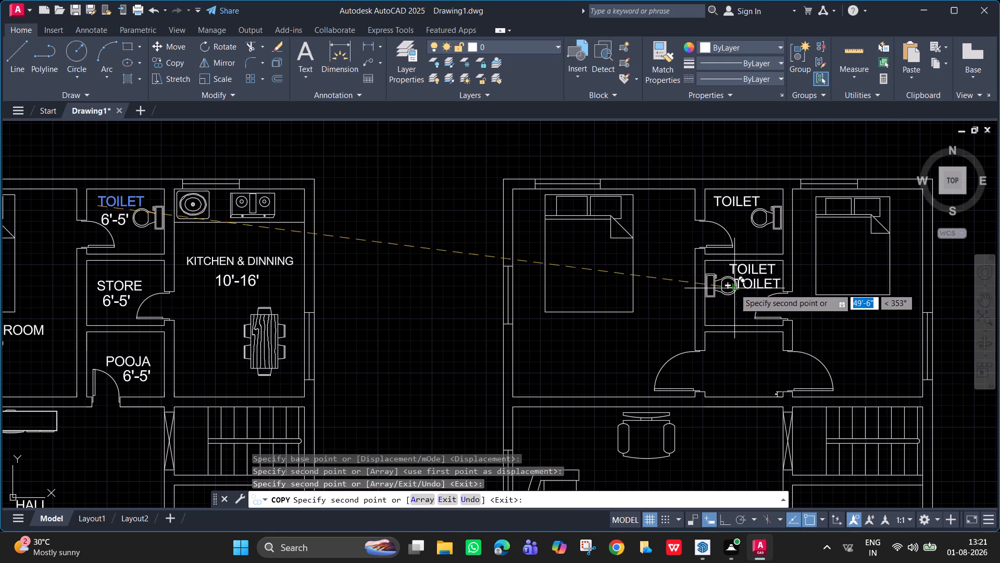
key("Escape")
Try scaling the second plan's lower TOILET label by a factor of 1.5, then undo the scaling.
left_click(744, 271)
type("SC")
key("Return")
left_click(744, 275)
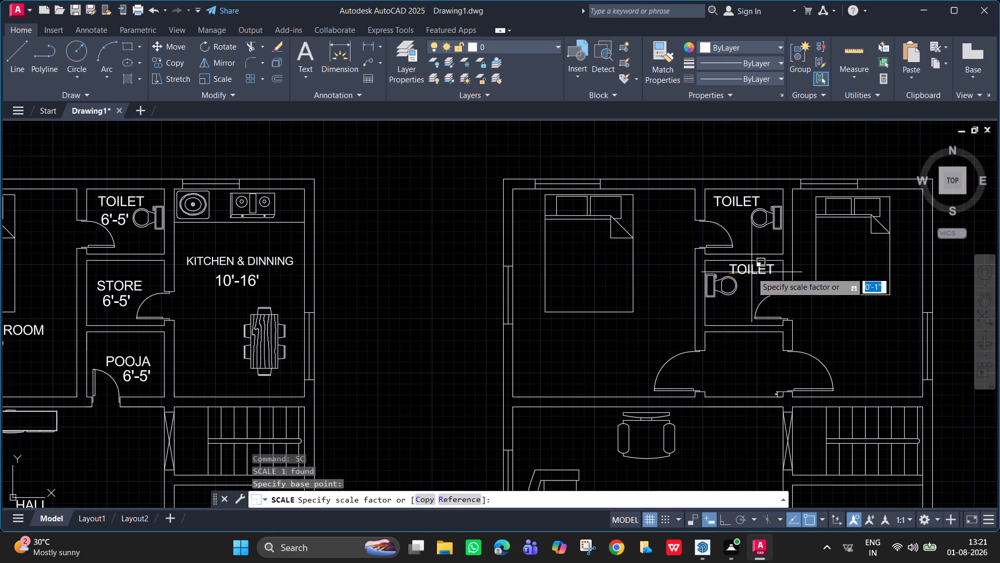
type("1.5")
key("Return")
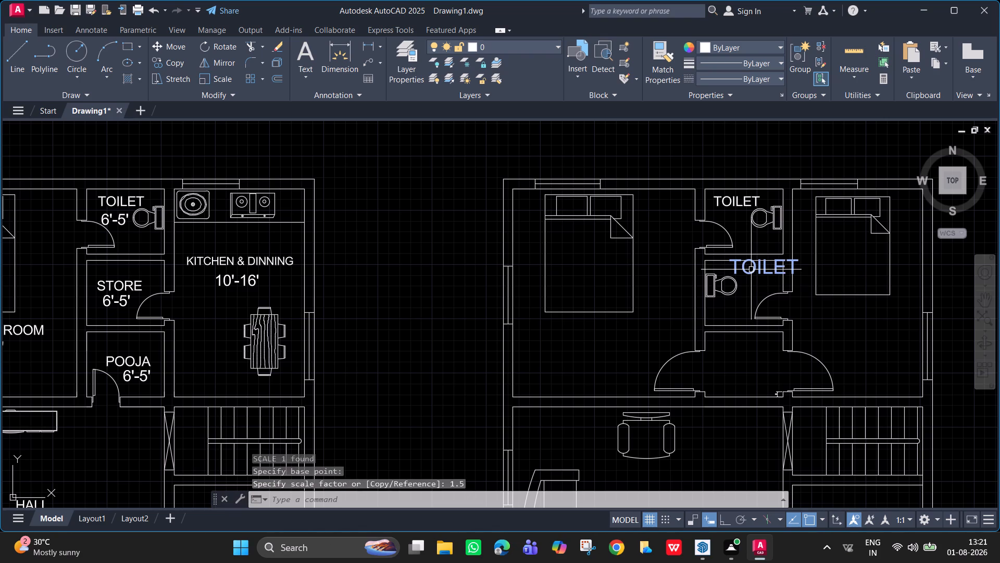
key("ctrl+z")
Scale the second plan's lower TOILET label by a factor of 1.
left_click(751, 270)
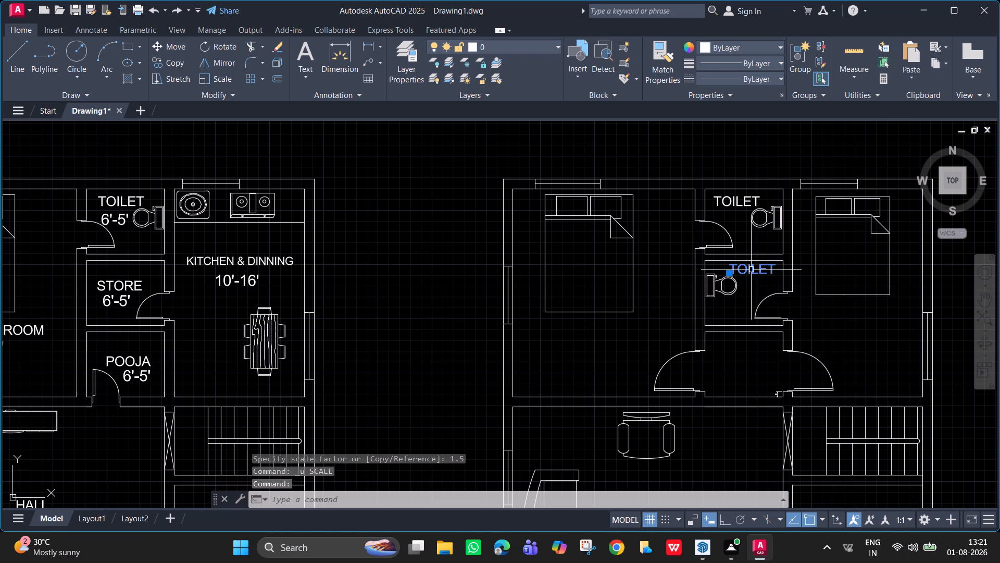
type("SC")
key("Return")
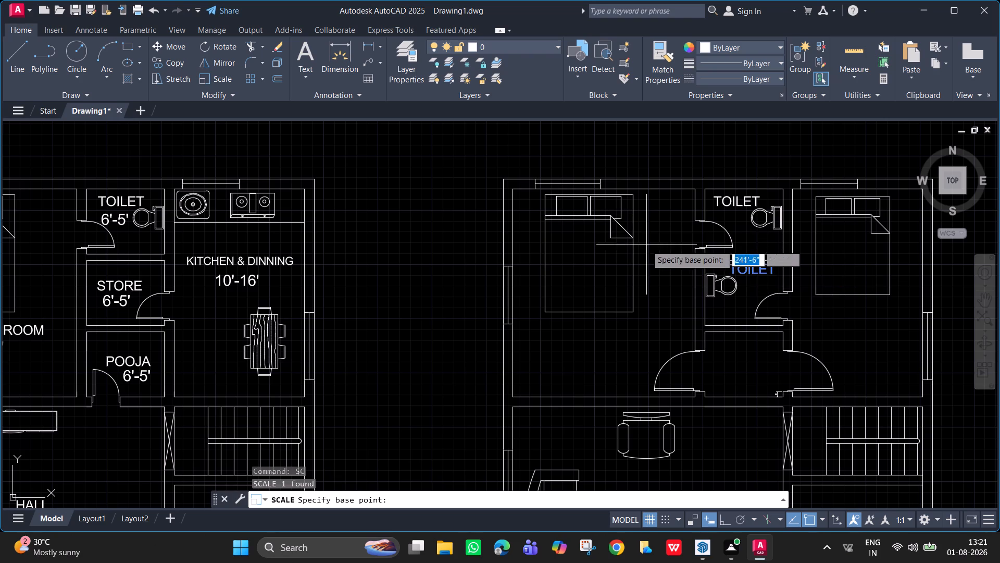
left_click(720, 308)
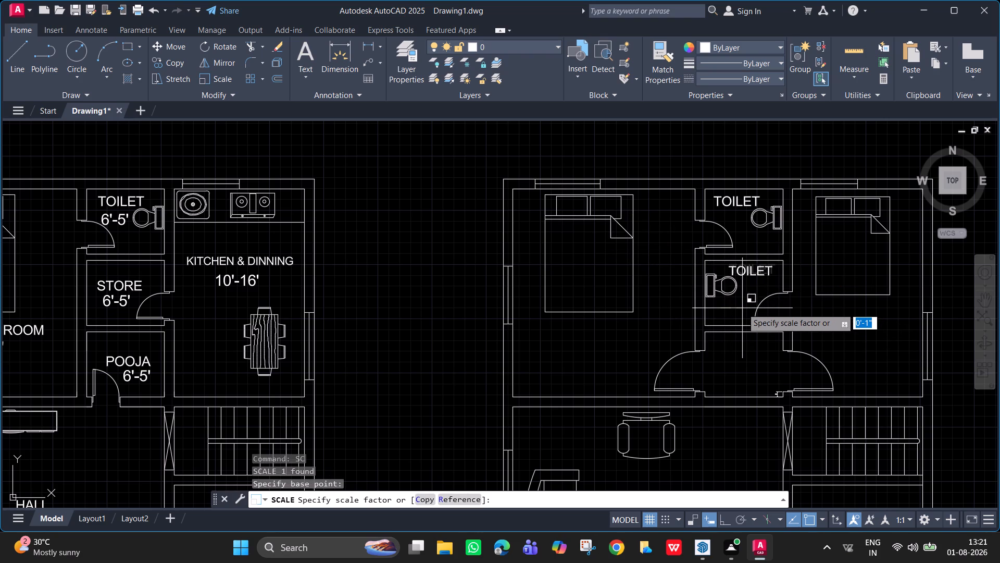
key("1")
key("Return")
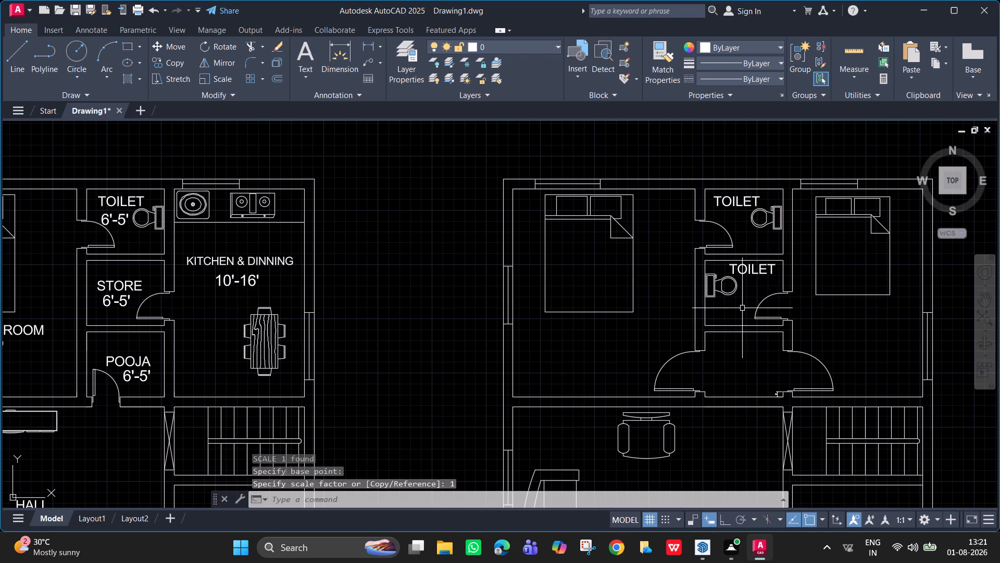
Delete the TOILET label from the second plan's upper toilet.
left_click(749, 200)
key("Delete")
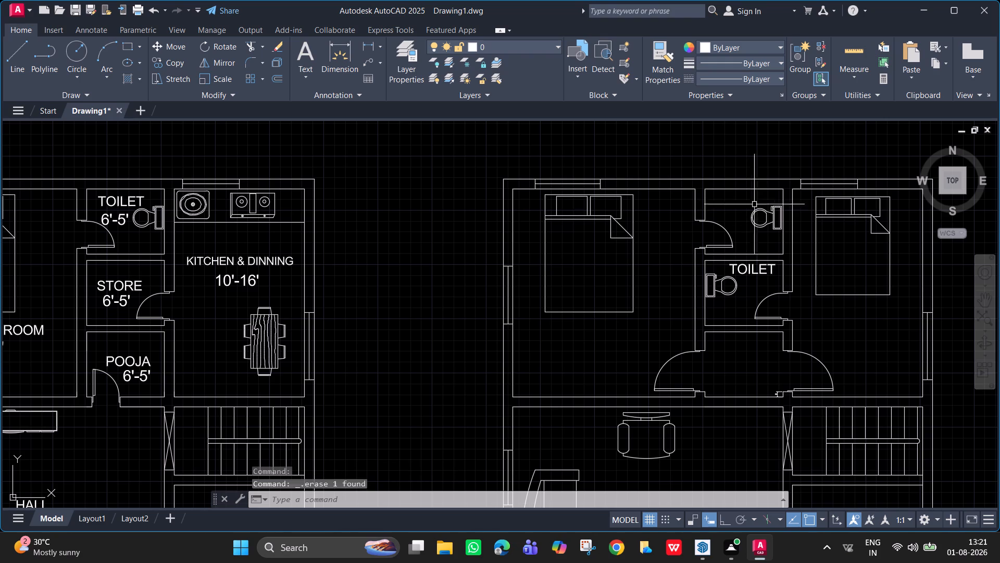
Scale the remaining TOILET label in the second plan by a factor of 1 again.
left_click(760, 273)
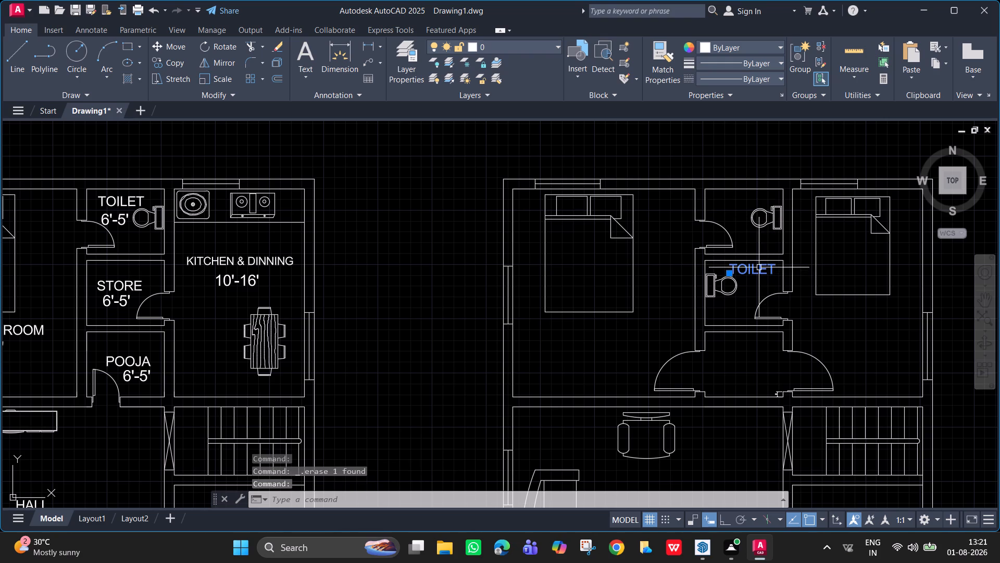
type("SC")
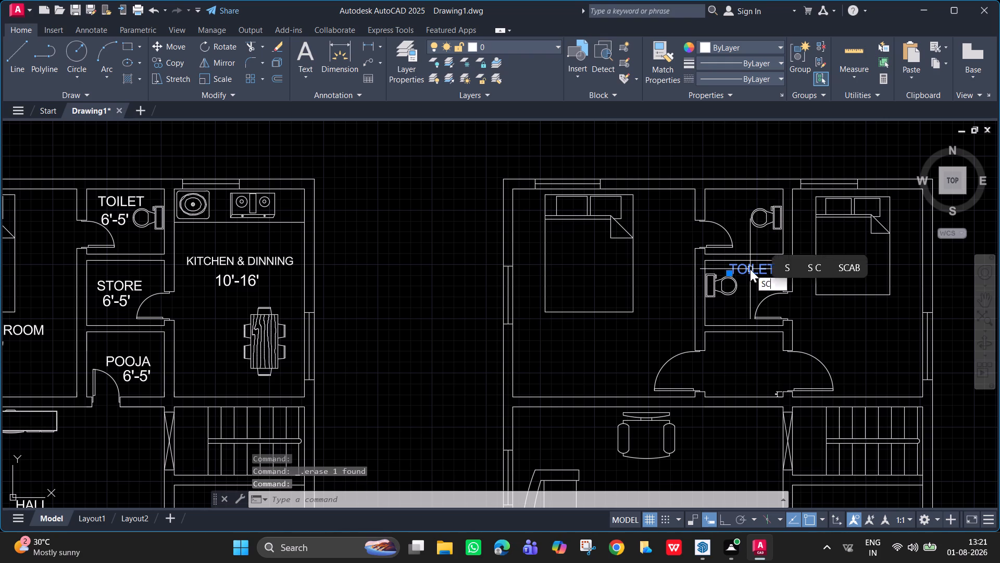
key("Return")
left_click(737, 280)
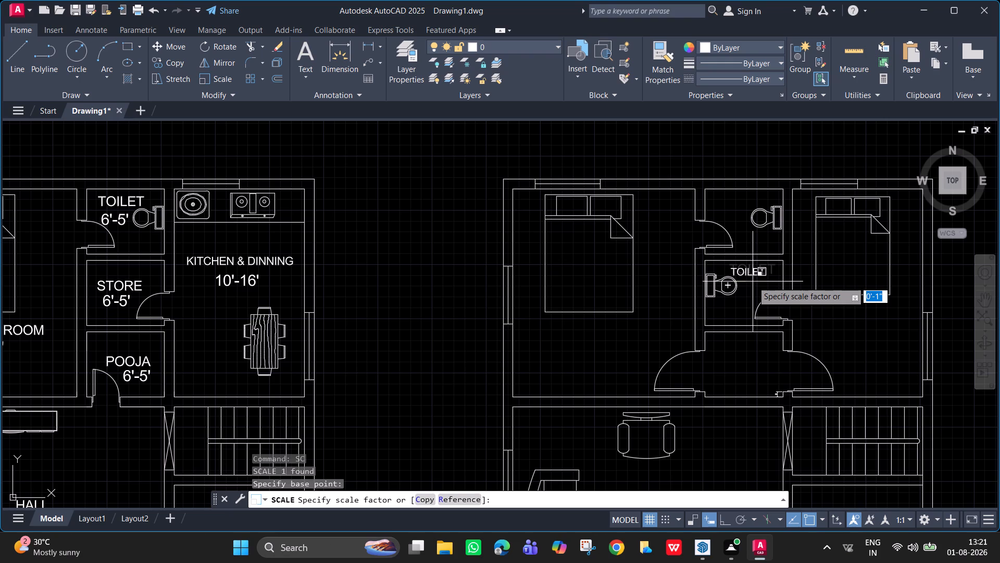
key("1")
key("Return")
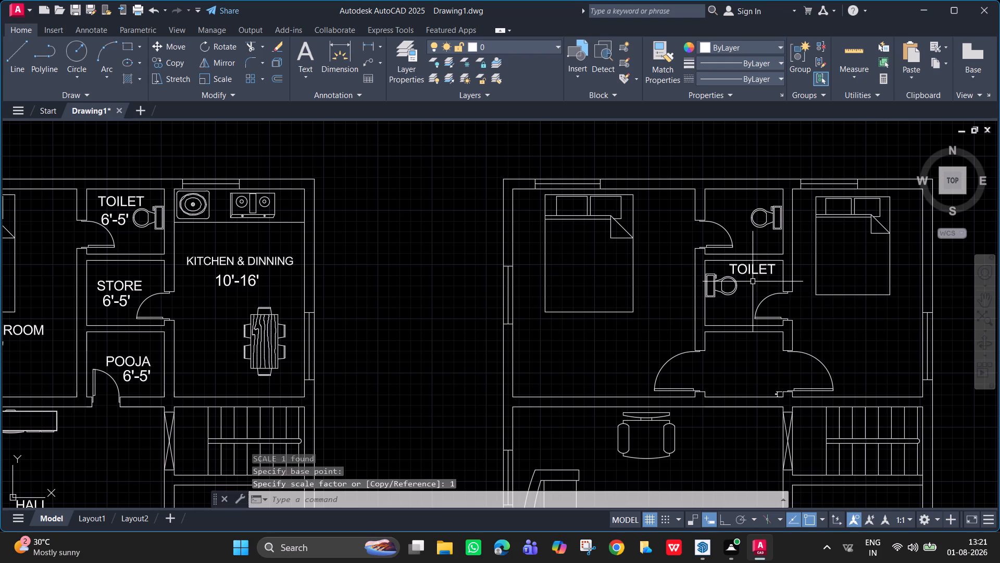
Copy the second plan's lower TOILET label into the upper toilet, beside the WC.
left_click(742, 268)
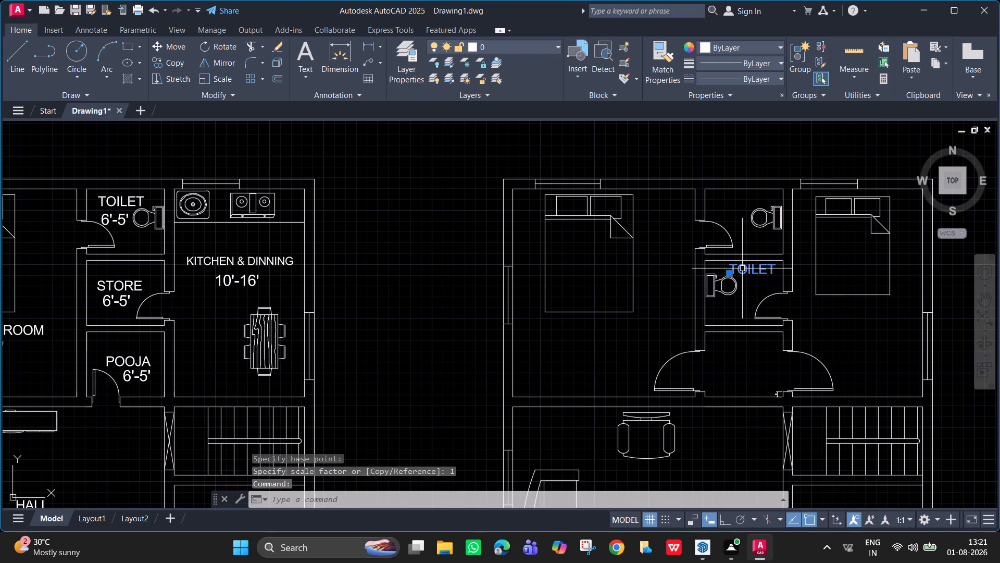
type("CO")
key("Return")
left_click(747, 271)
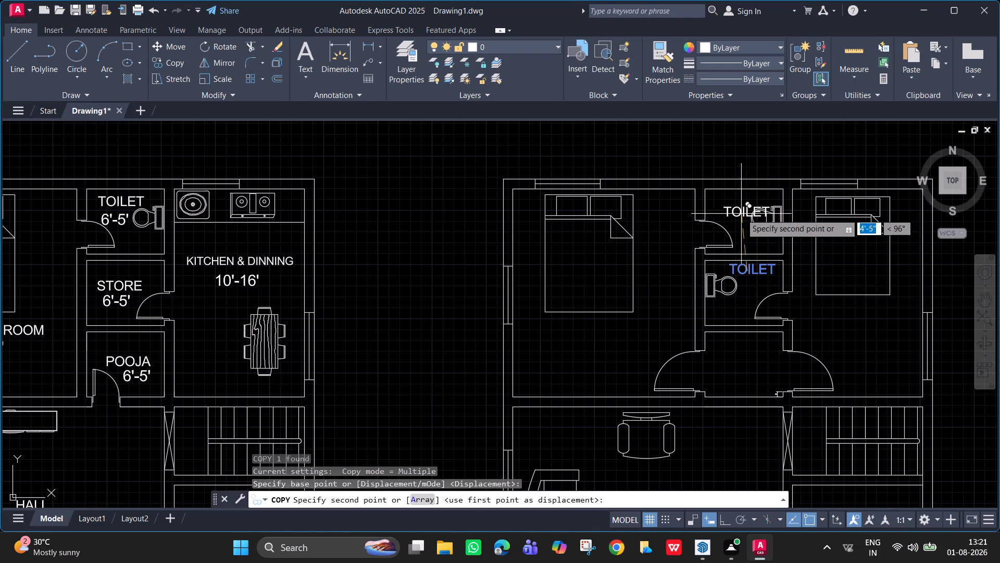
left_click(730, 203)
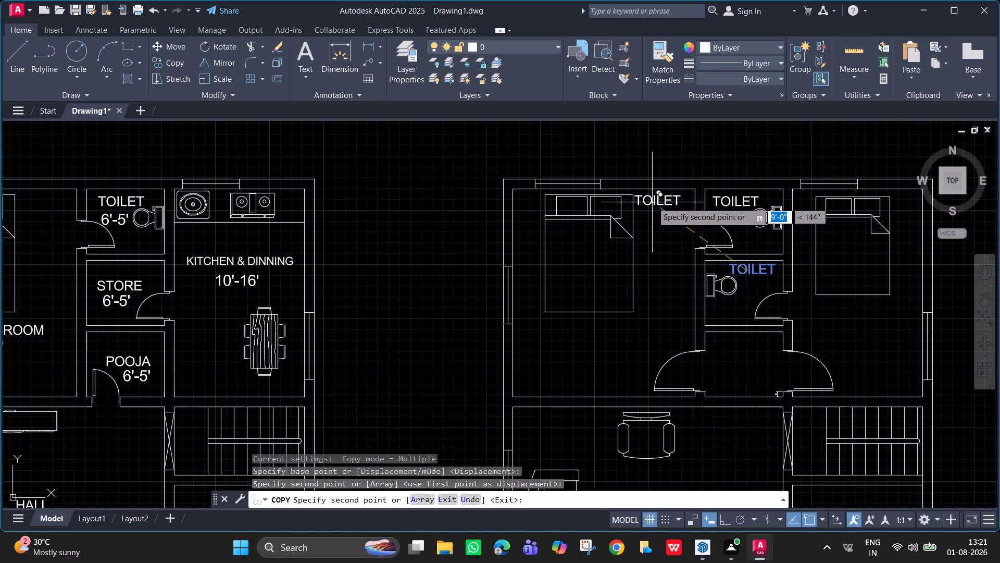
key("Escape")
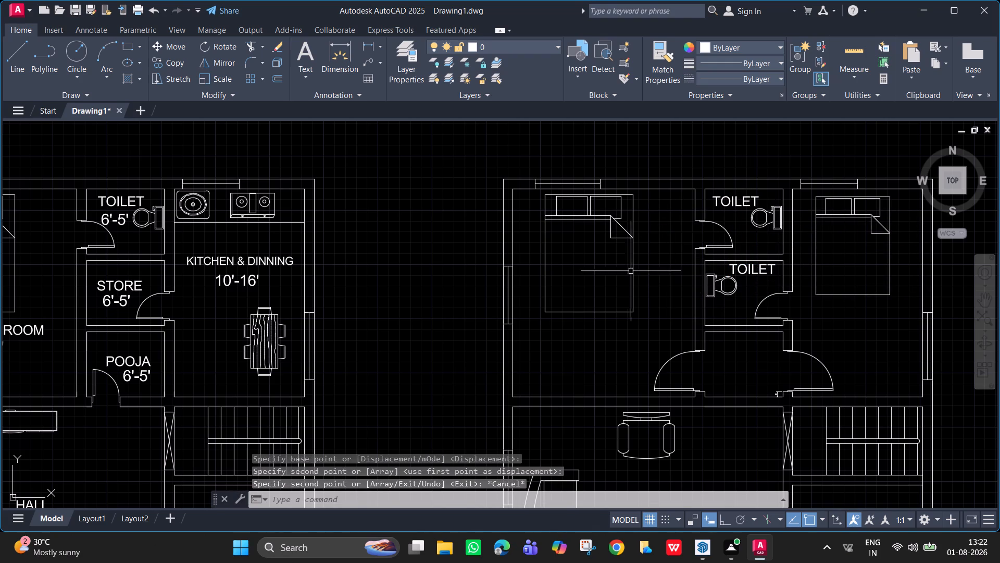
Copy the first plan's 6'-5' toilet size text to just below both TOILET labels in the second plan.
left_click(123, 219)
type("CO")
key("Return")
left_click(123, 219)
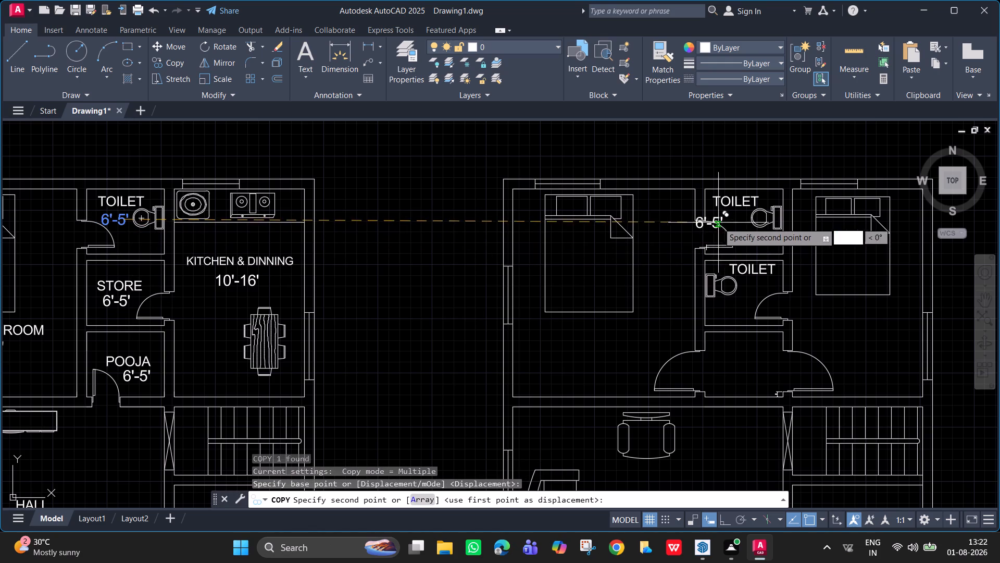
left_click(743, 215)
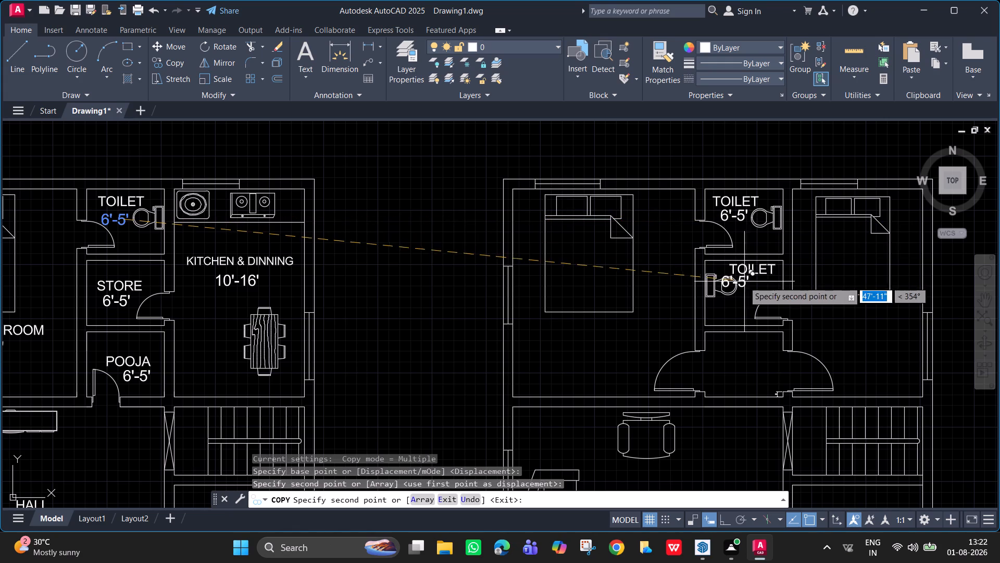
left_click(767, 284)
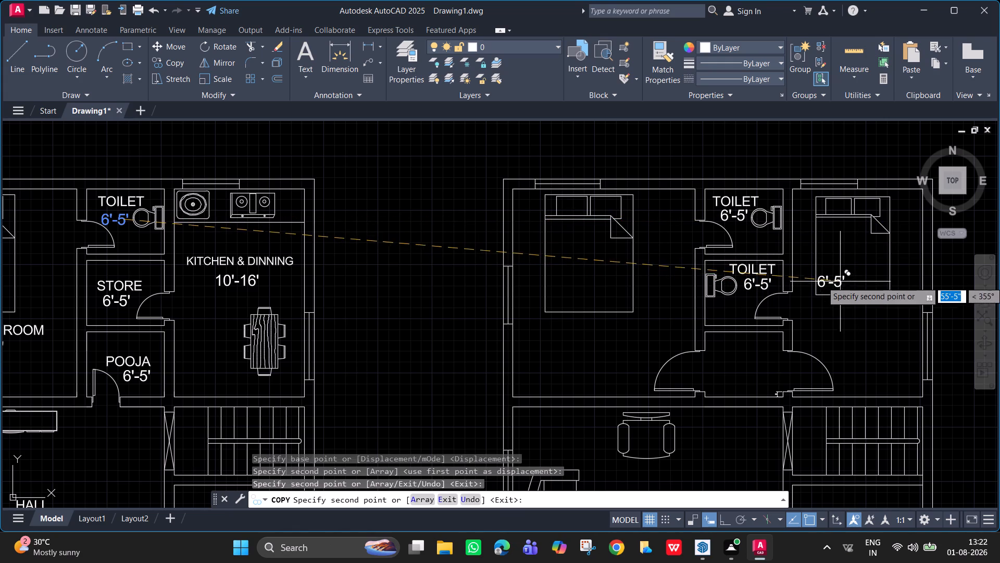
key("Escape")
Copy the first plan's MASTER BED ROOM label to below the bed in the second plan's upper-right bedroom.
middle_click_drag(164, 286, 383, 284)
scroll(368, 283, "down", 1)
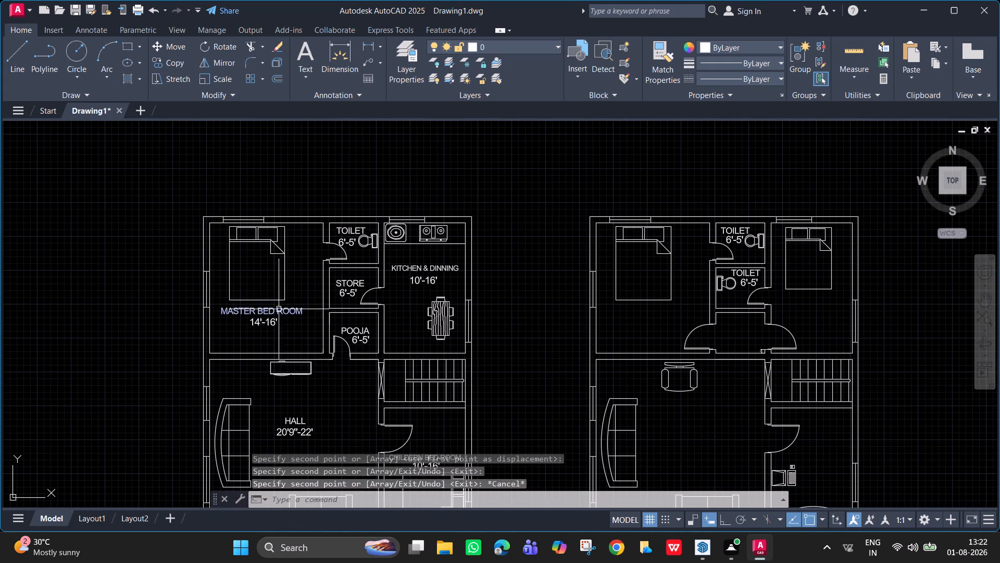
left_click(290, 310)
type("CO")
key("Return")
left_click(290, 308)
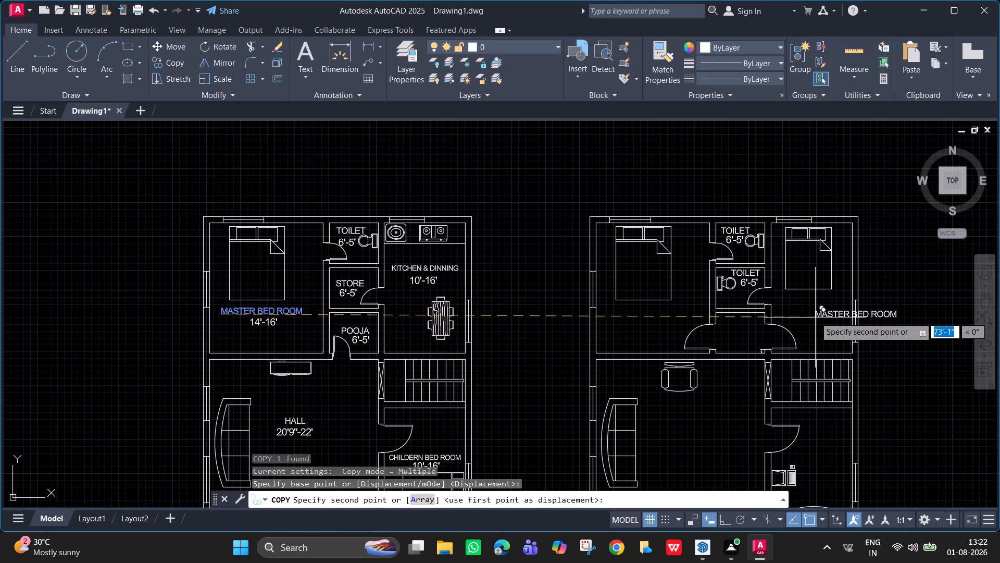
left_click(766, 300)
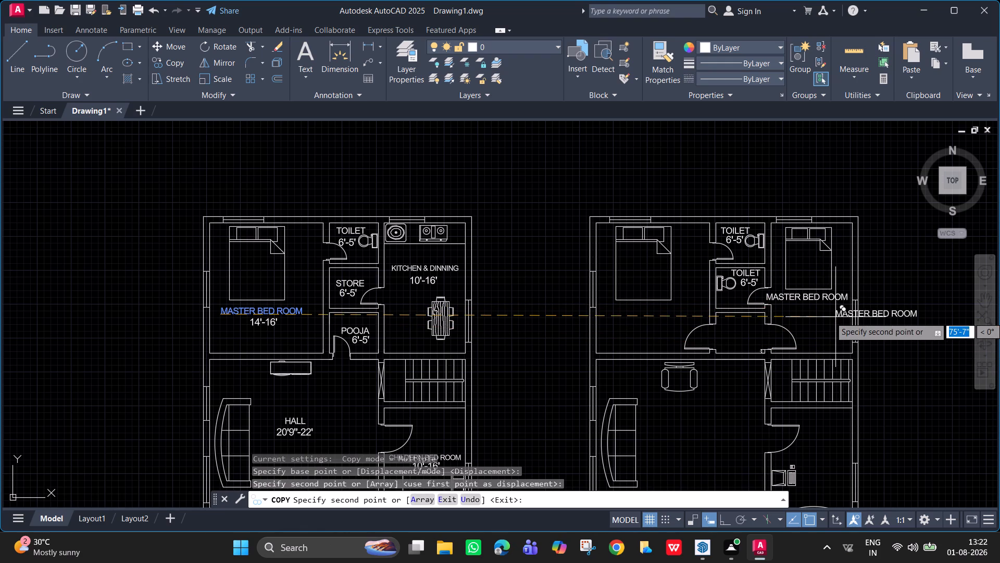
key("Escape")
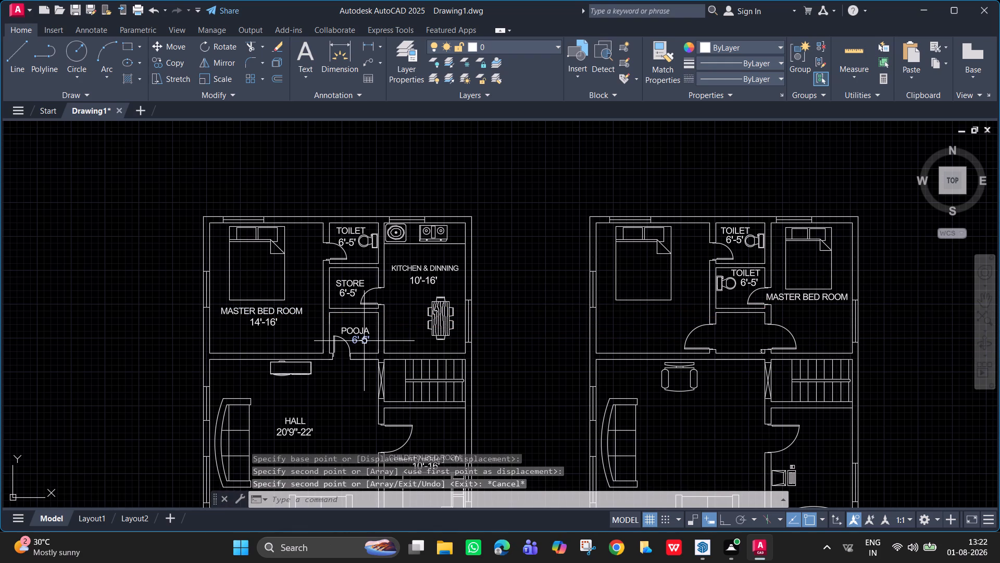
Copy the kitchen's 10'-16' size text to just below the second plan's MASTER BED ROOM label.
left_click(416, 280)
key("m")
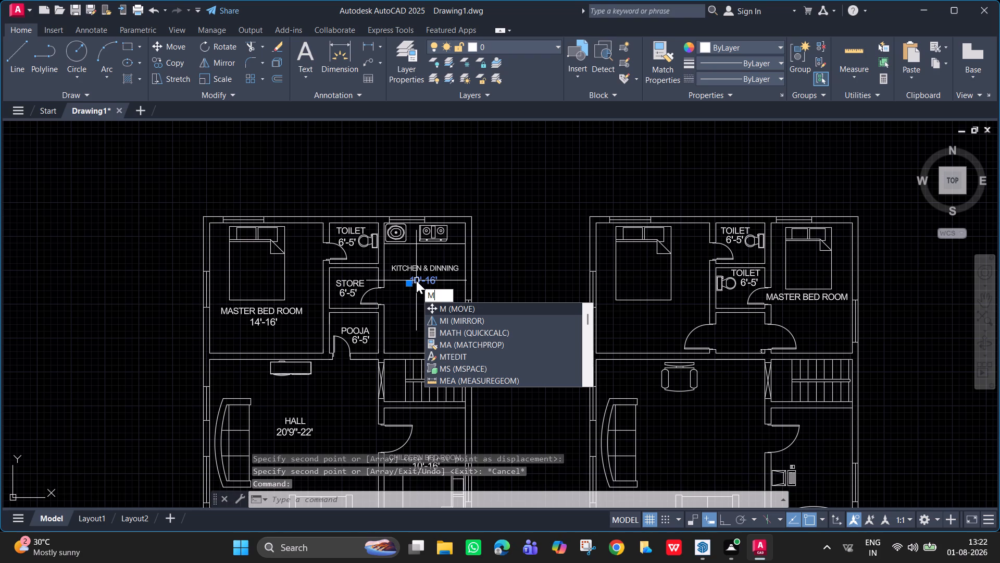
key("BackSpace")
type("CO")
key("Return")
left_click(416, 280)
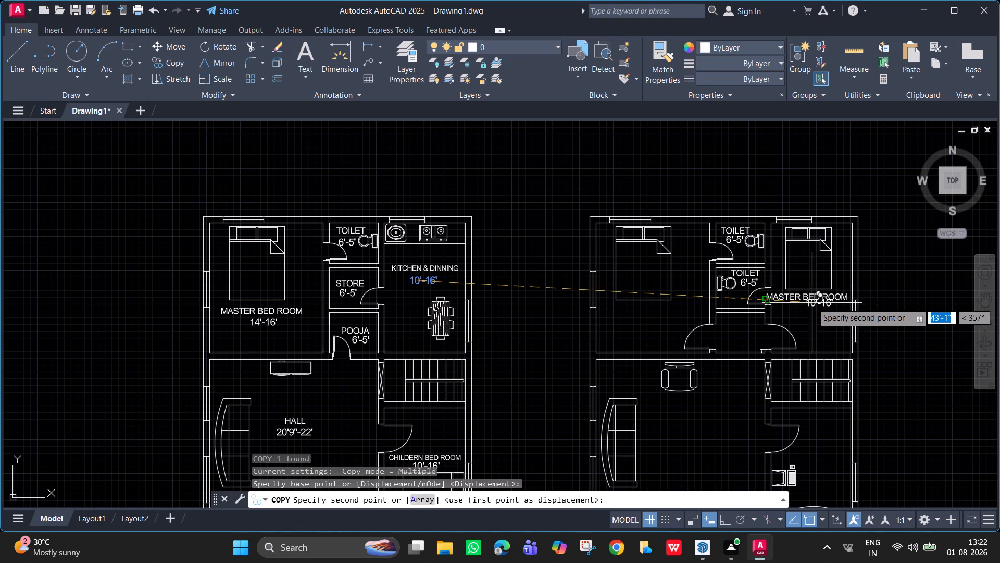
left_click(806, 309)
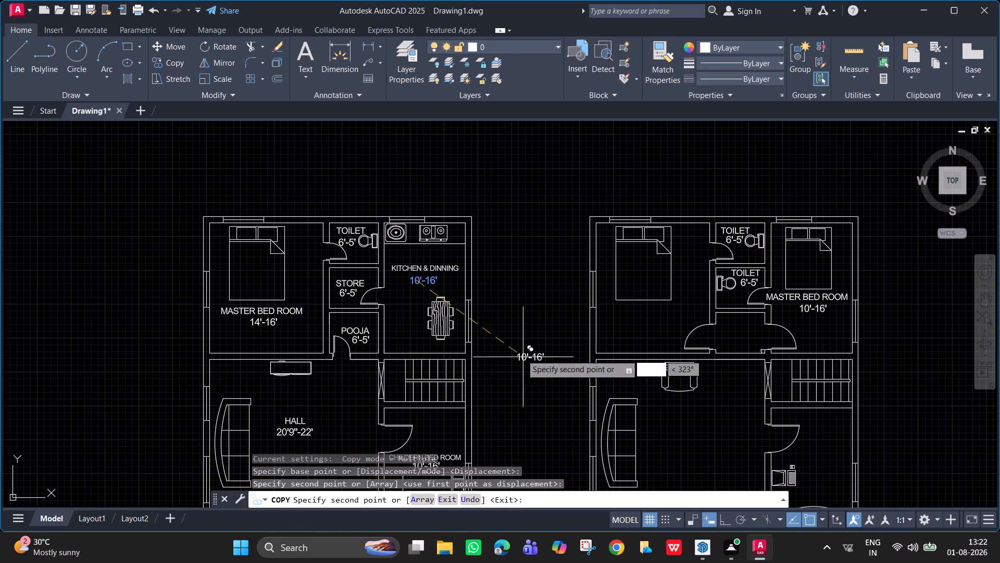
key("Escape")
Copy the first plan's 14'-16' size text to below the bed in the second plan's upper-left bedroom.
left_click(260, 324)
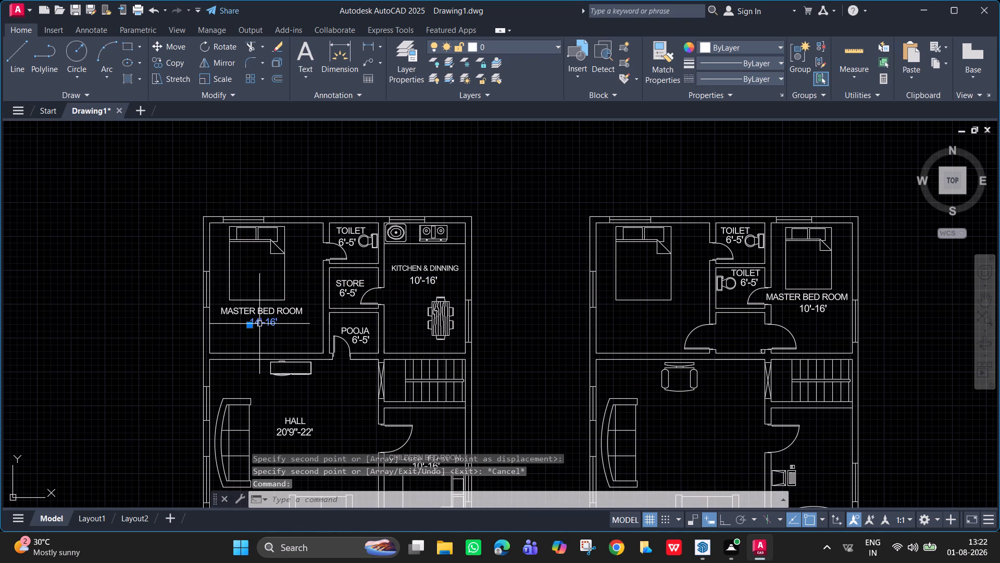
type("CO")
key("Return")
left_click(262, 325)
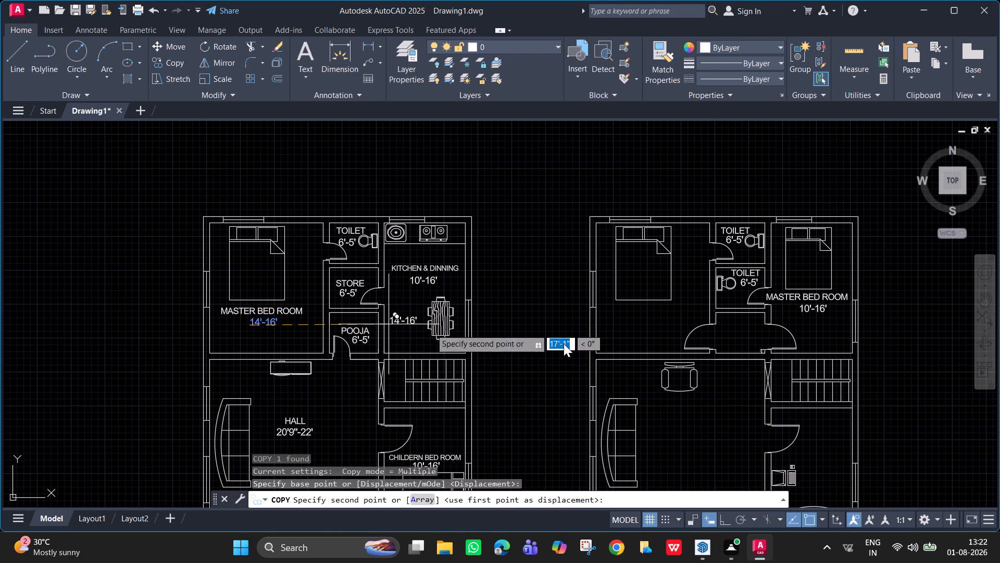
left_click(627, 339)
key("Escape")
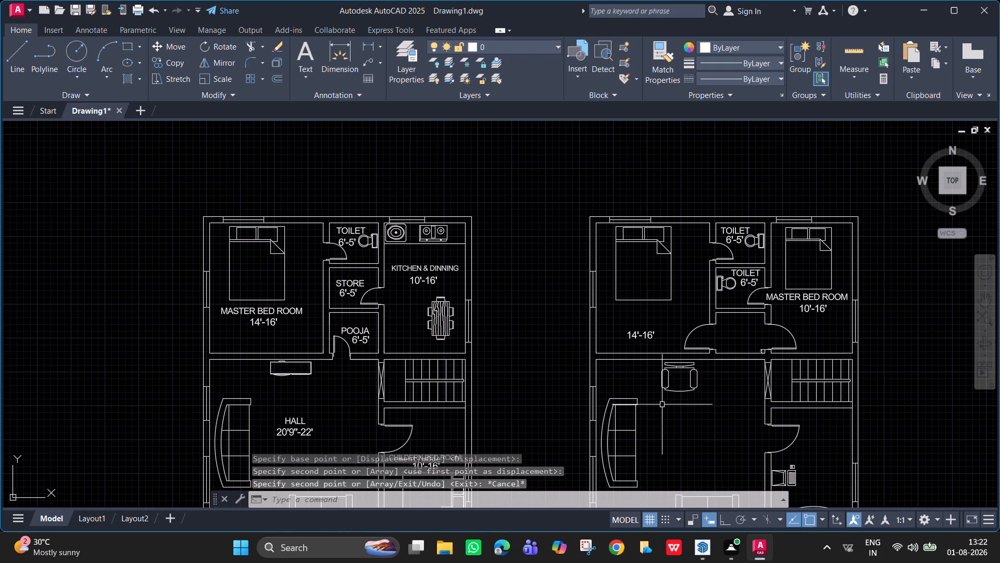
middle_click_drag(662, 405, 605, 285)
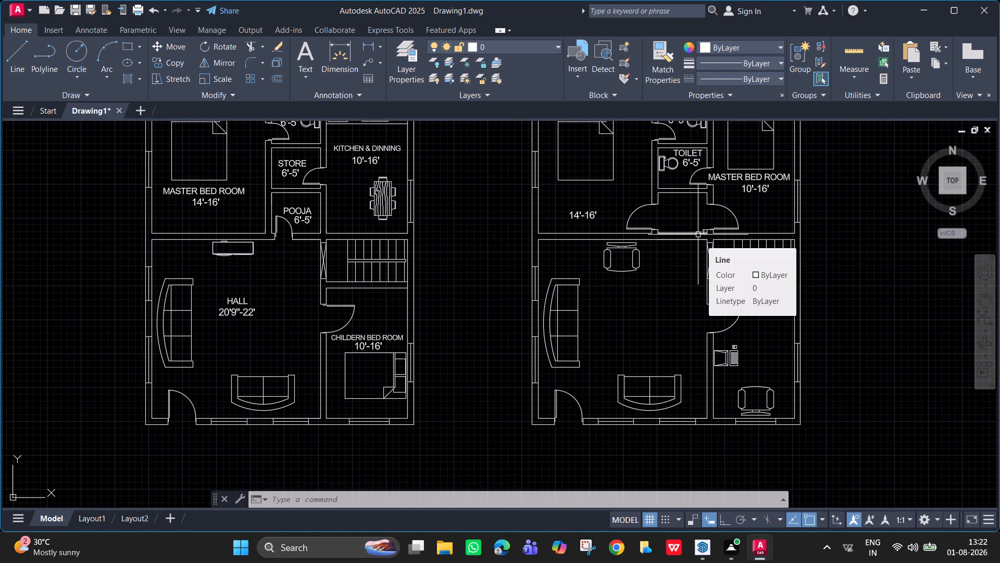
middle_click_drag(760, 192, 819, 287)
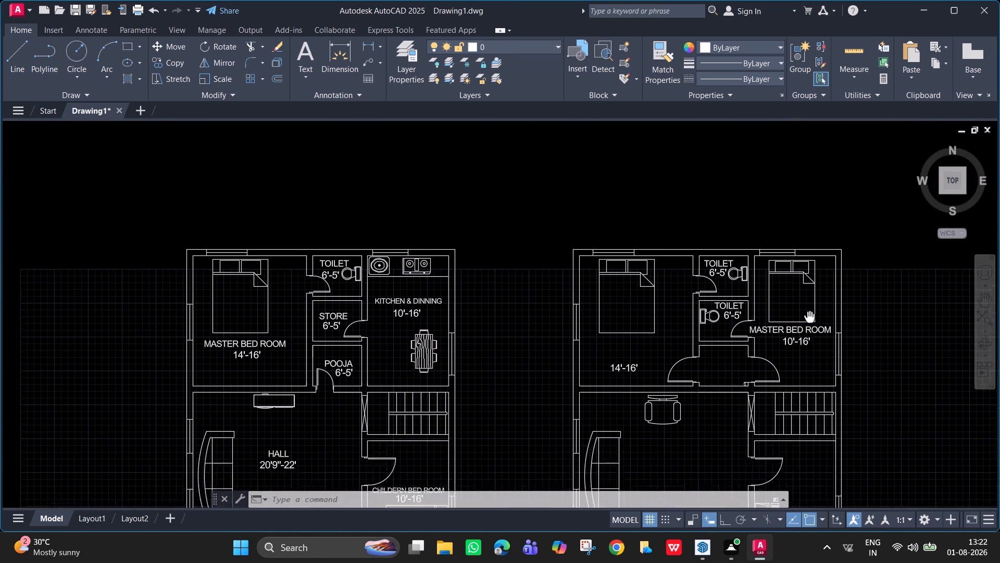
Look over the rooms of both floor plans to find which ones in the second plan still need labels.
middle_click_drag(819, 287, 866, 243)
middle_click_drag(409, 395, 451, 327)
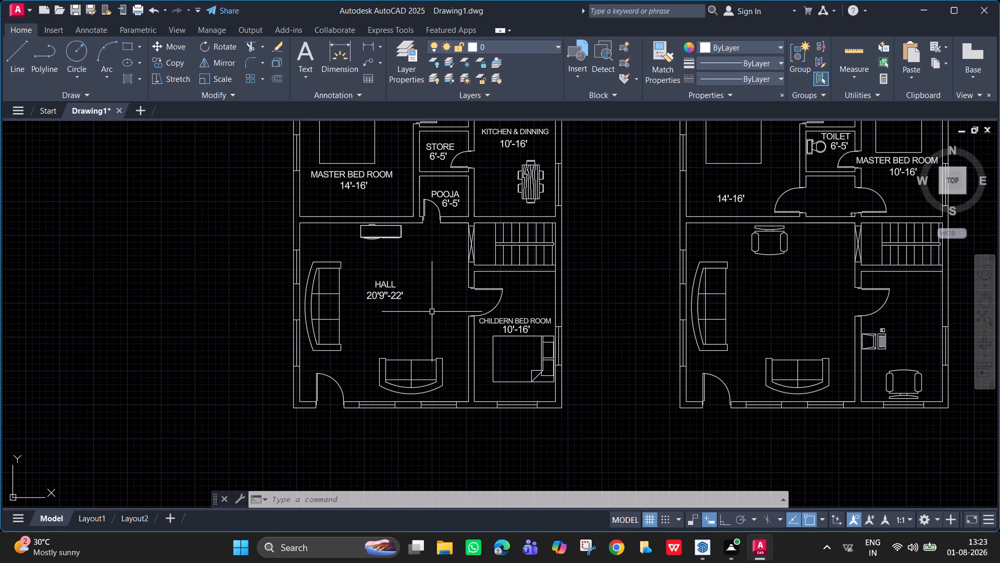
middle_click_drag(424, 312, 355, 365)
middle_click(355, 365)
middle_click(355, 365)
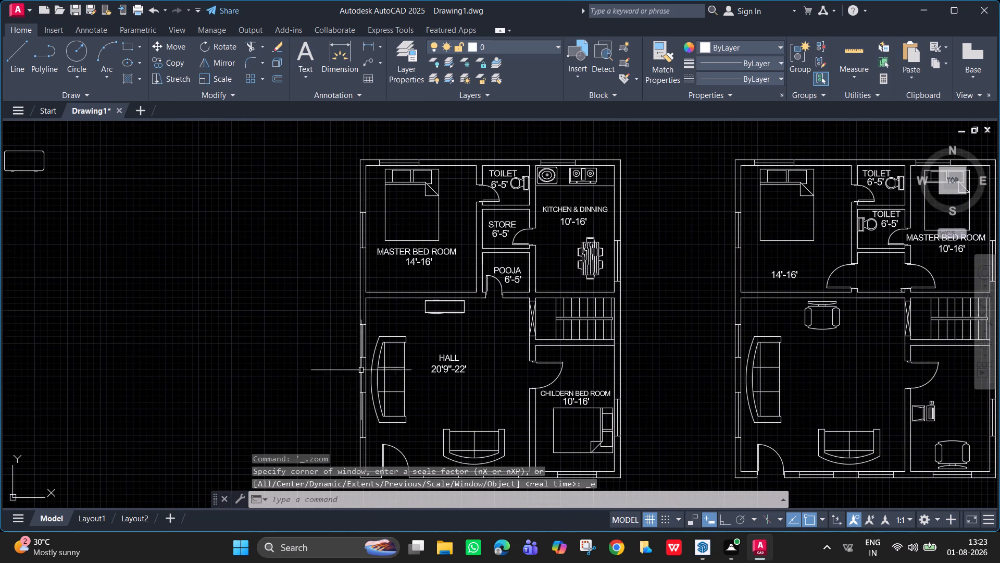
middle_click_drag(394, 387, 331, 347)
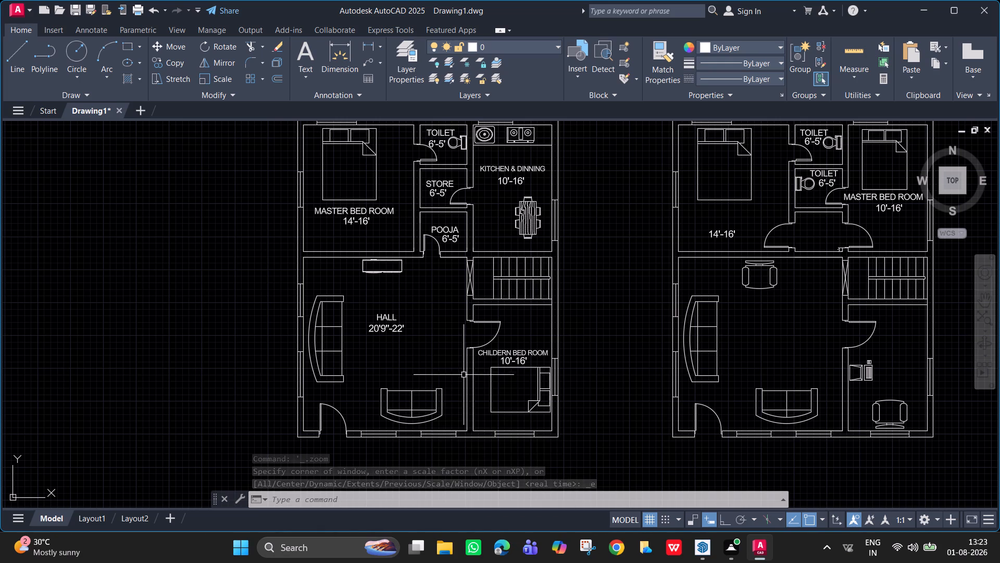
middle_click_drag(459, 372, 370, 365)
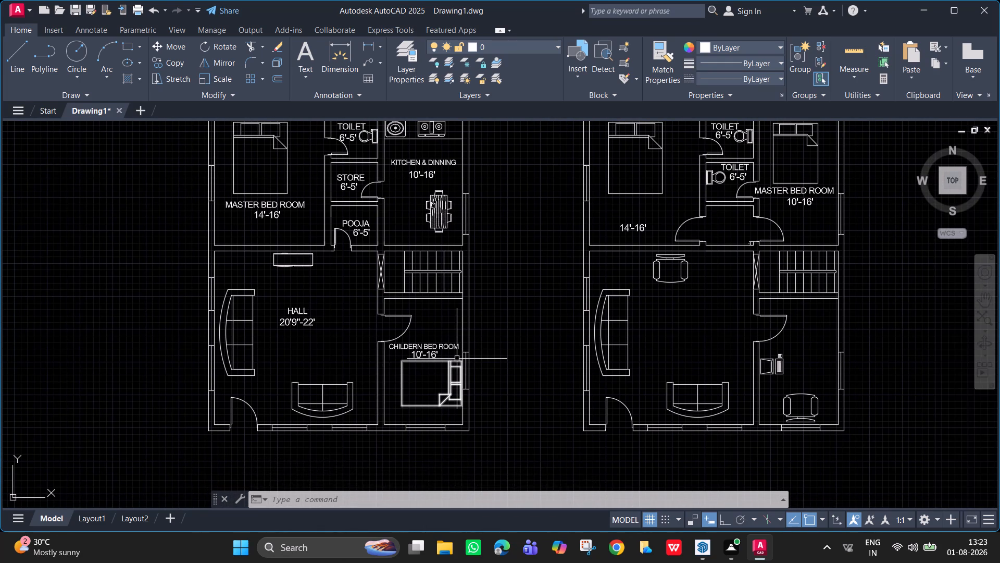
middle_click_drag(440, 176, 462, 204)
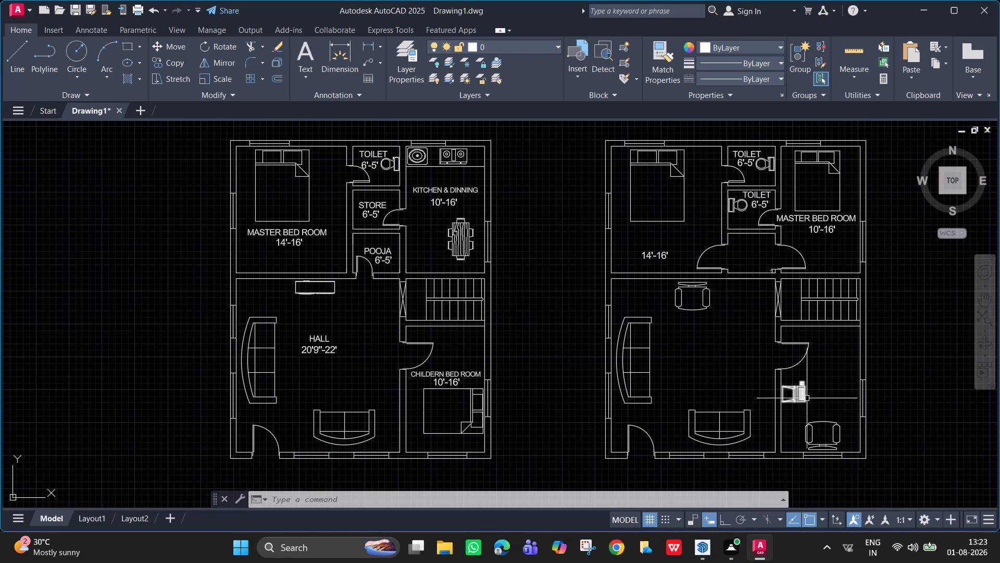
Add single-line text LIVING with 20'9"-22' beneath it in the second plan's large lower room, height 5, rotation 0.
type("DT")
key("Return")
left_click(672, 337)
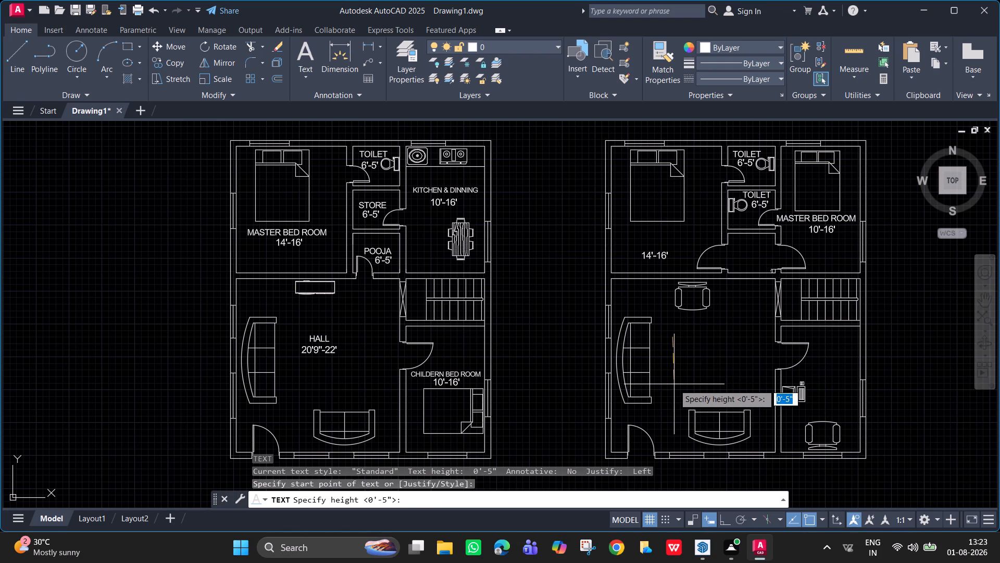
key("5")
key("Return")
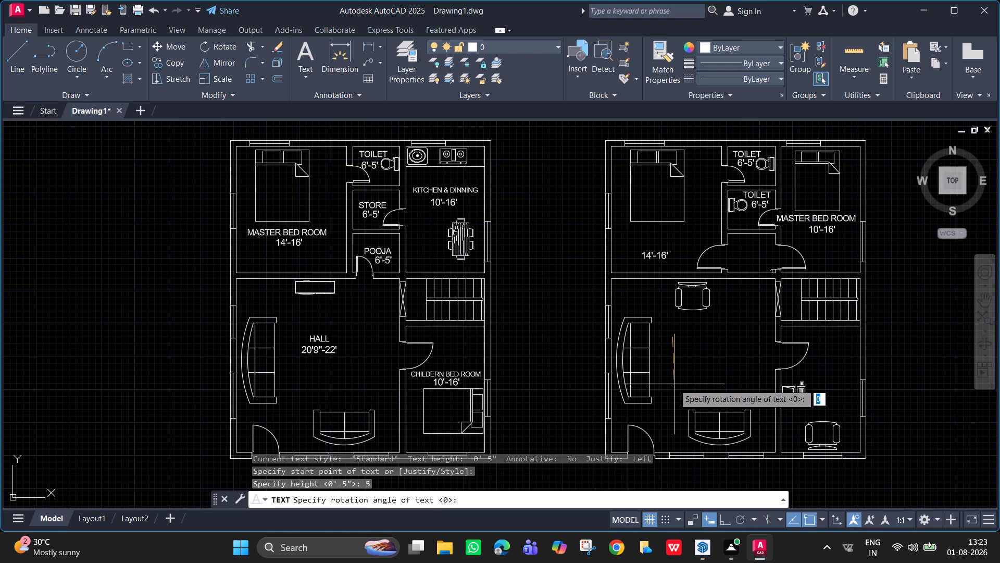
key("0")
key("Return")
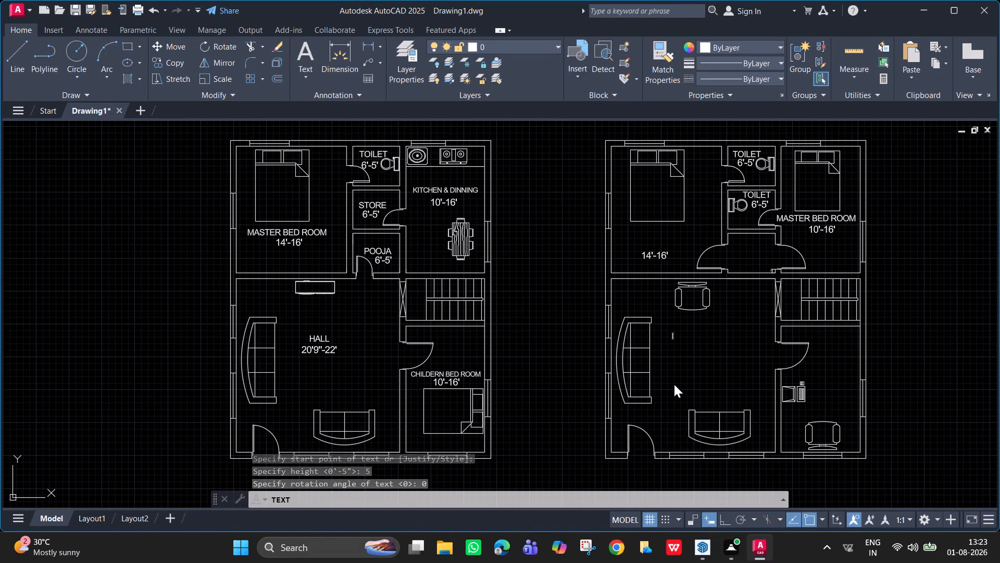
type("LIVING")
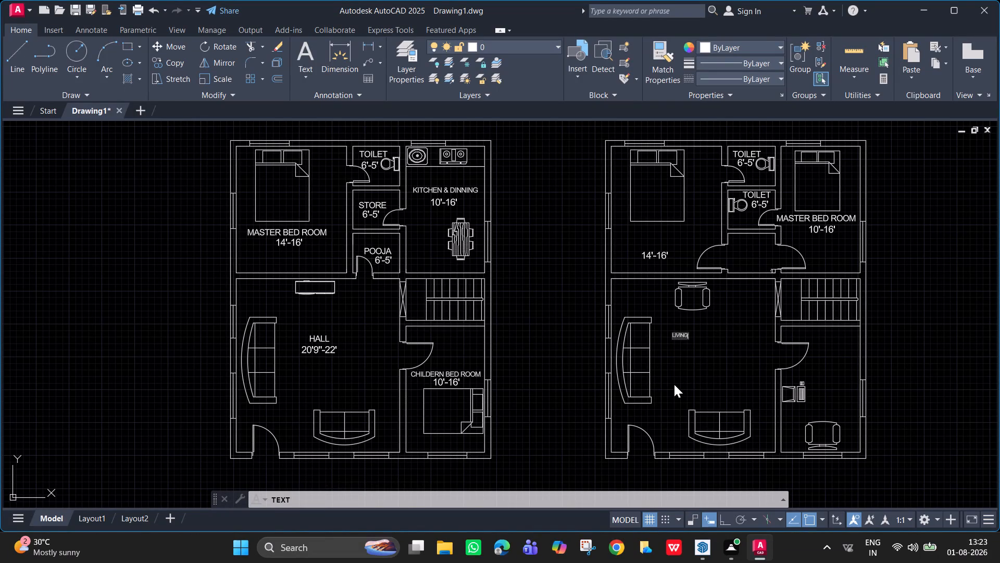
key("Return")
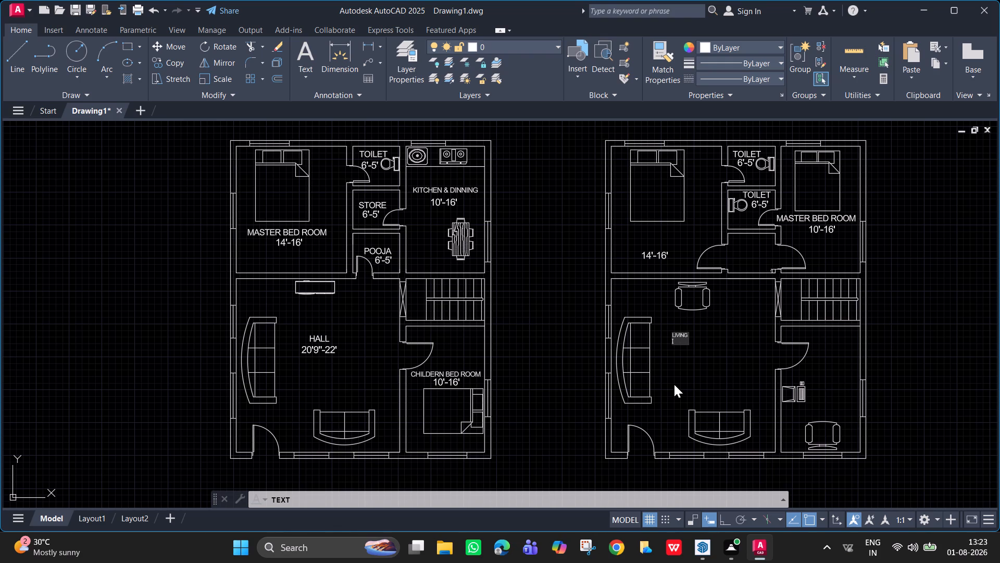
type("20")
type("'9\"")
key("minus")
type("22'")
key("Return")
key("Return")
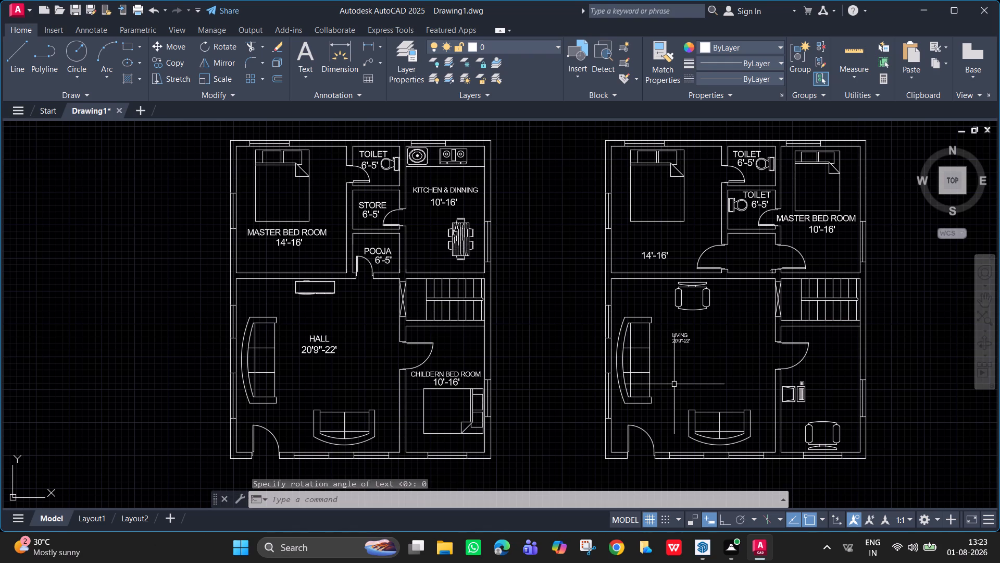
Scale the second plan's LIVING label by a factor of 2.
scroll(684, 341, "up", 2)
left_click(680, 331)
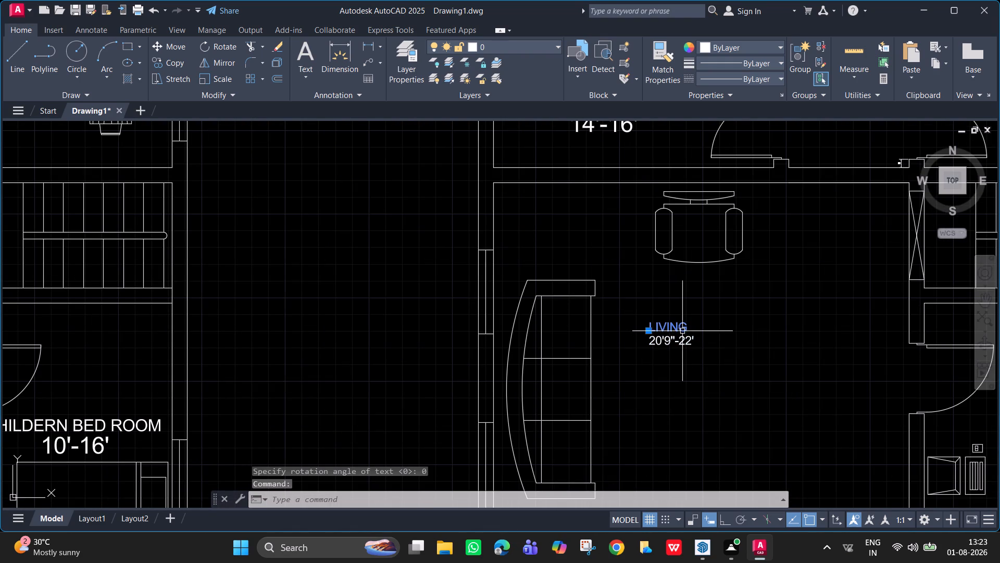
type("SC")
key("Return")
left_click(678, 377)
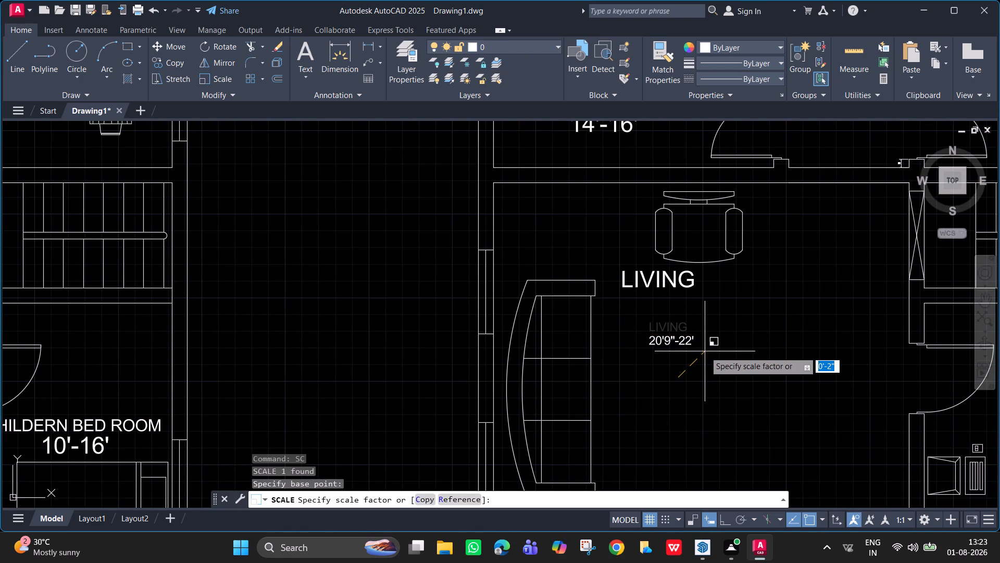
key("2")
key("Return")
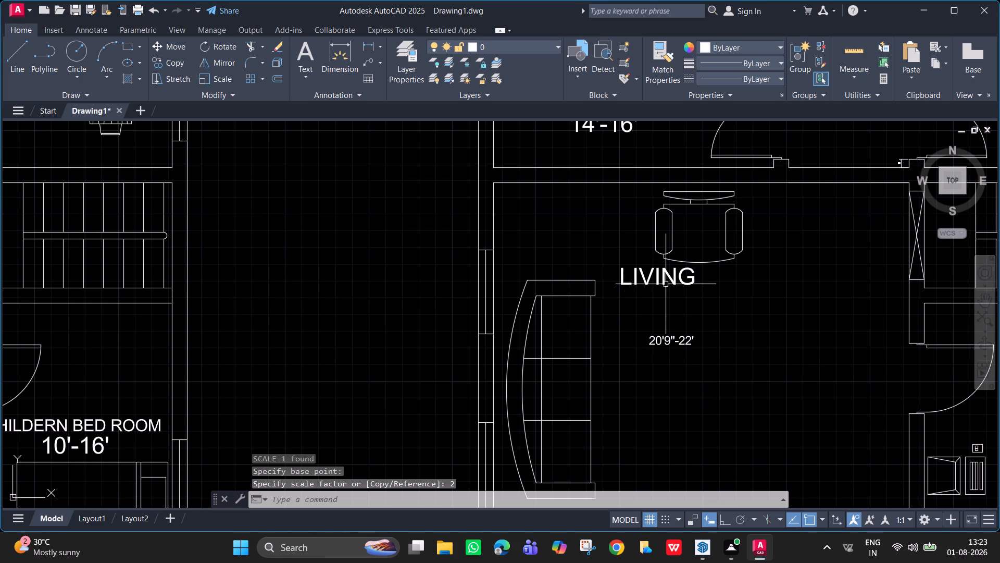
Move the enlarged LIVING label down to just above the 20'9"-22' size text in the second plan.
left_click(658, 280)
key("m")
key("Return")
left_click_drag(657, 278, 683, 303)
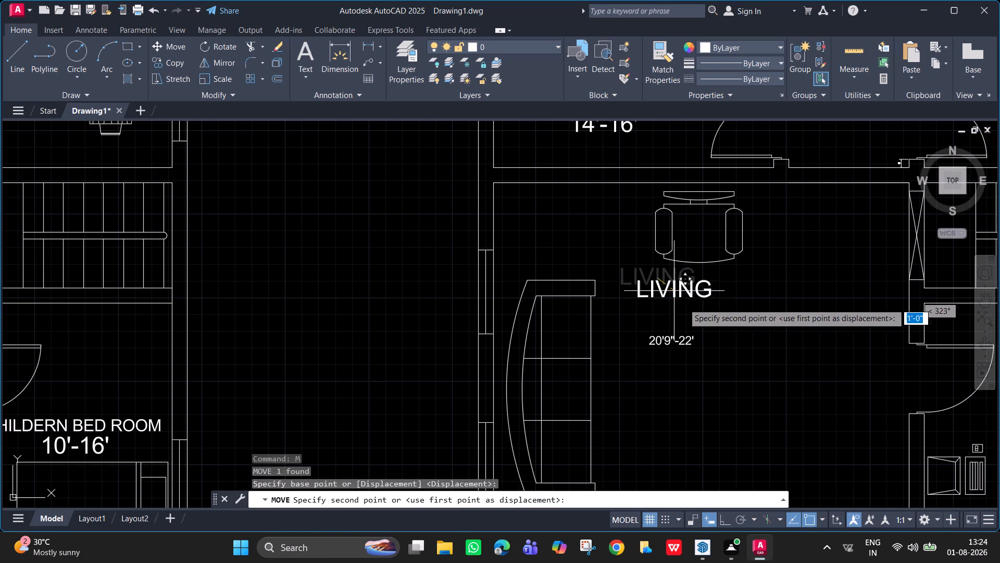
left_click_drag(683, 303, 699, 323)
left_click(695, 323)
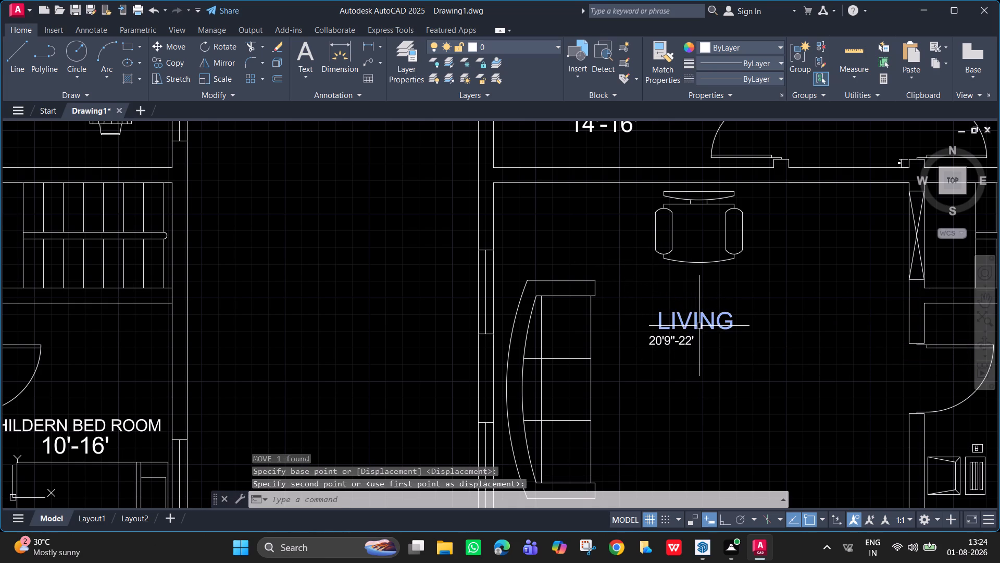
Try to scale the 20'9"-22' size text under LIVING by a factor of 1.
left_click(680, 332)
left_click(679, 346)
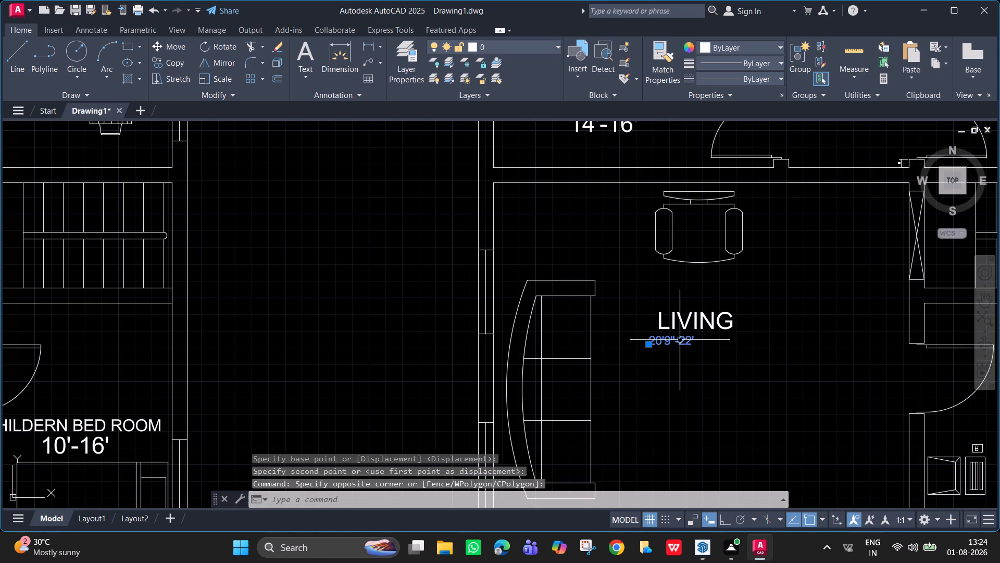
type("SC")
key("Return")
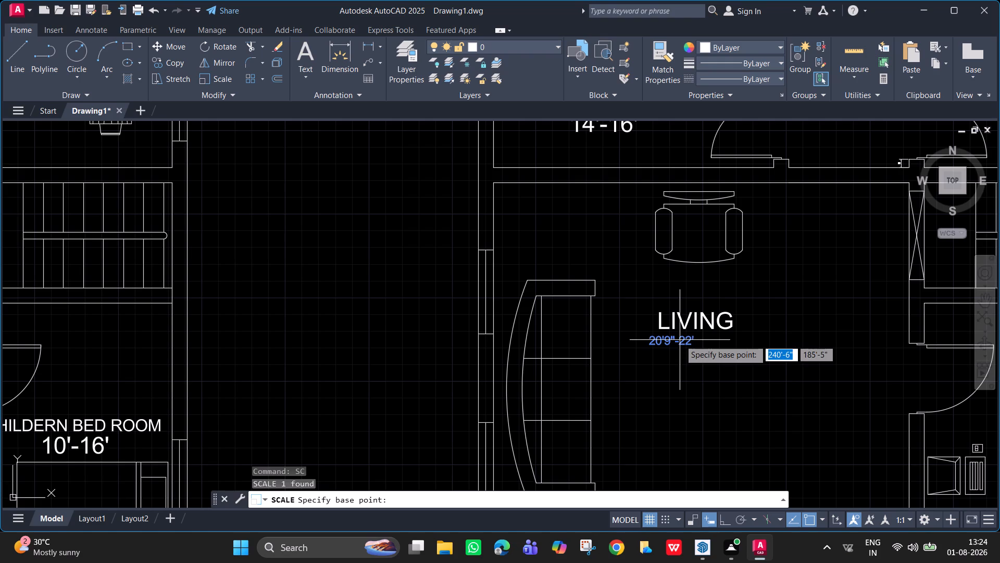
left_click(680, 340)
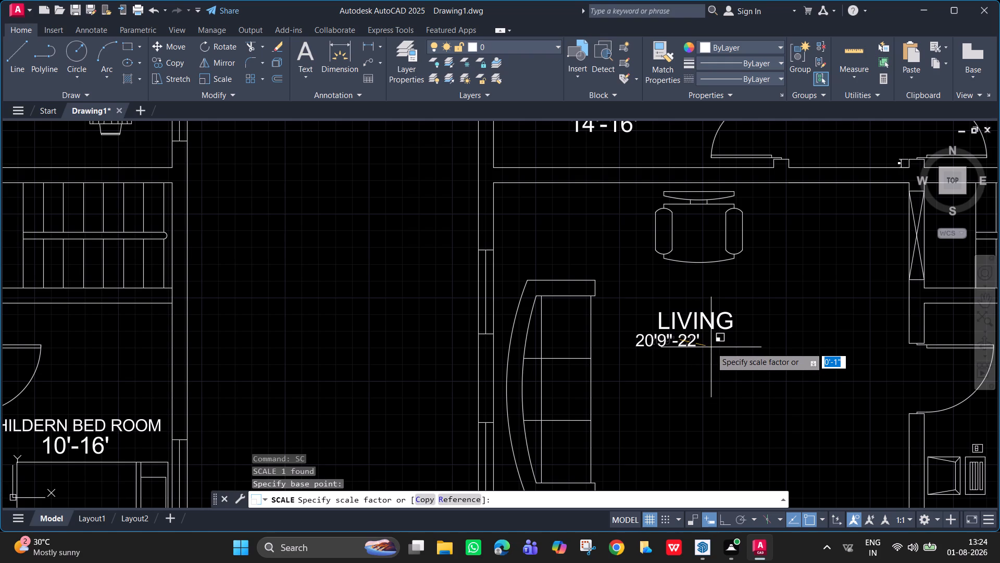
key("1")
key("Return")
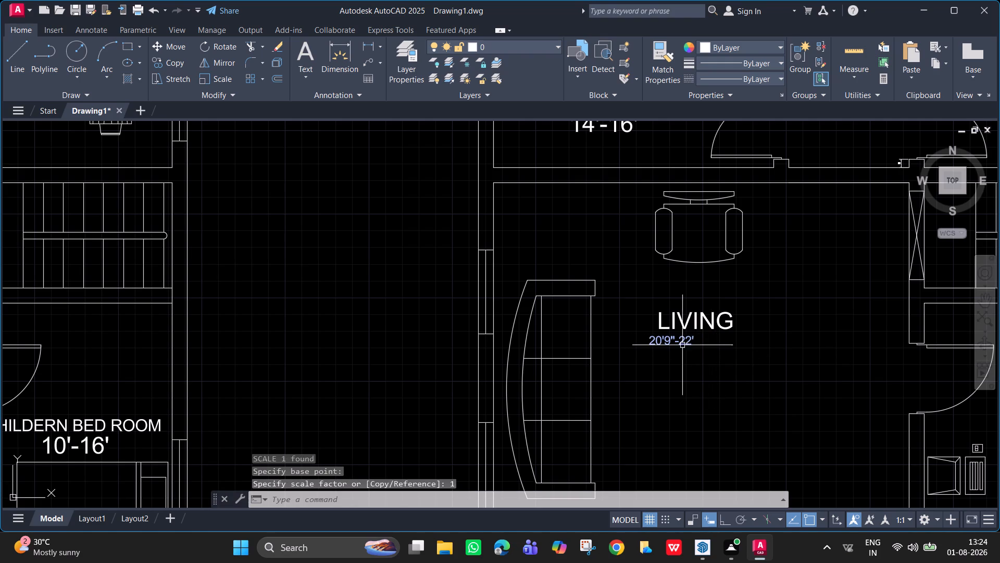
Scale the second plan's 20'9"-22' size text by a factor of 1.5.
left_click(672, 345)
type("SC")
key("Return")
left_click(678, 411)
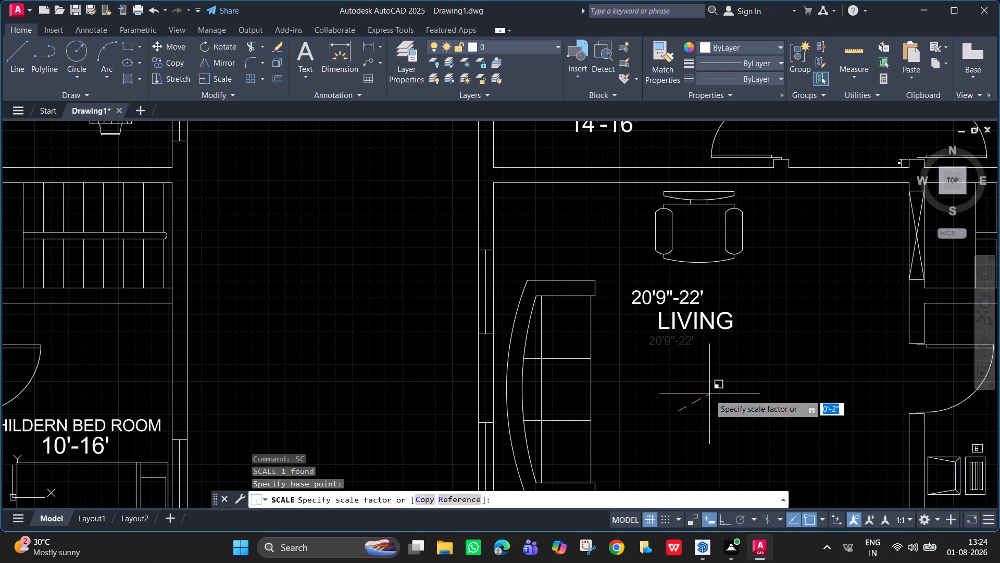
type("1.5")
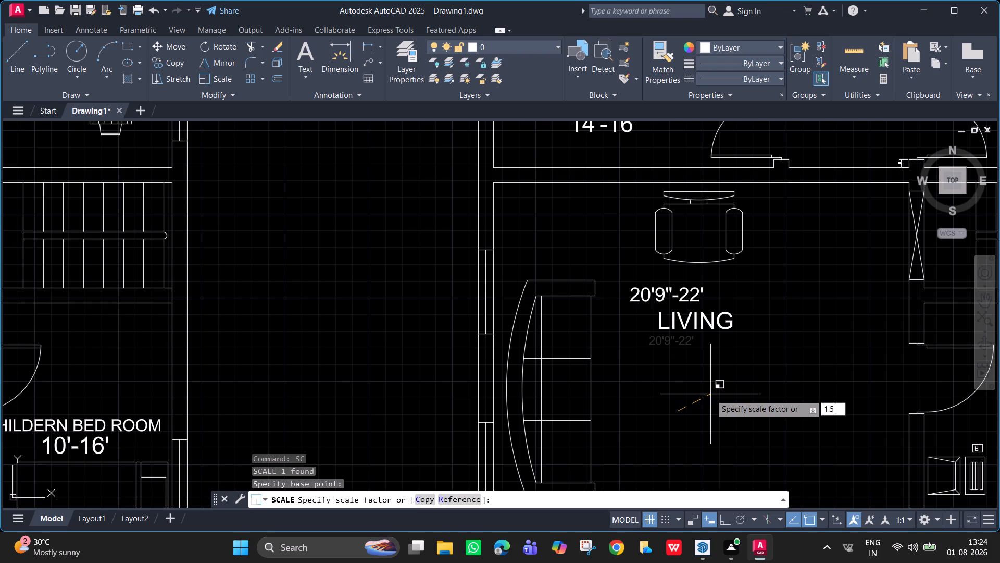
key("Return")
Move the enlarged 20'9"-22' size text to centre it just below the second plan's LIVING label.
left_click(658, 301)
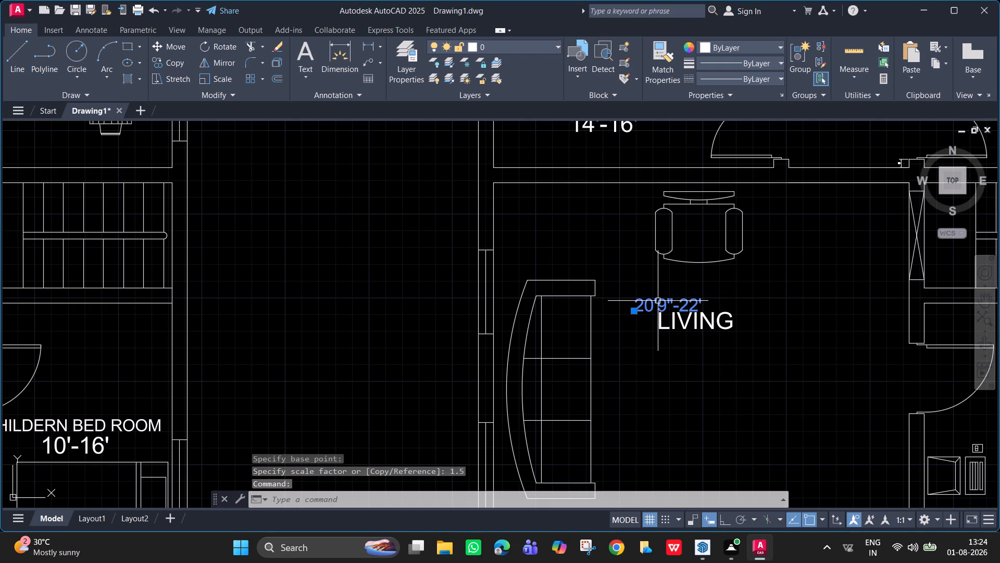
key("m")
key("Return")
left_click(658, 301)
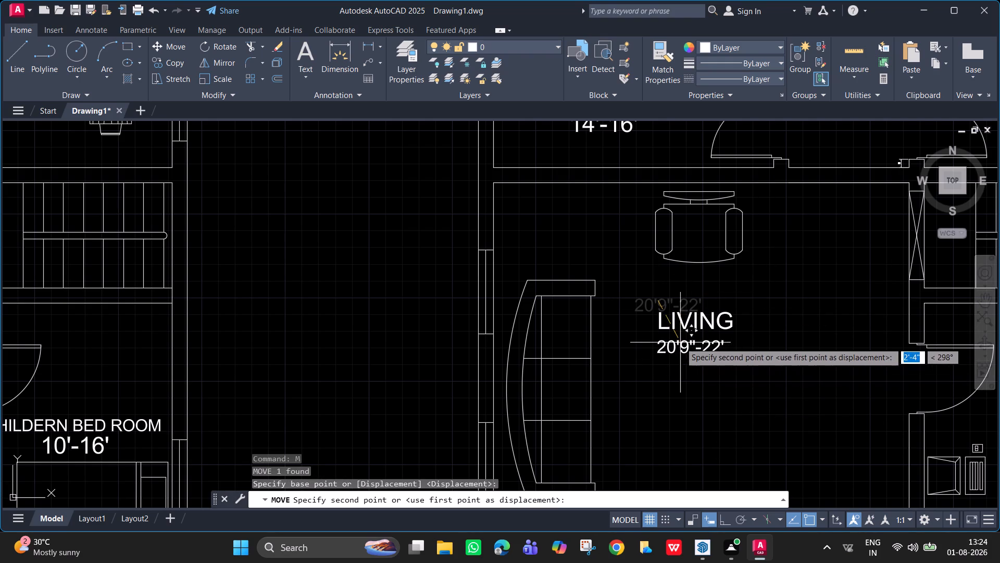
left_click(686, 346)
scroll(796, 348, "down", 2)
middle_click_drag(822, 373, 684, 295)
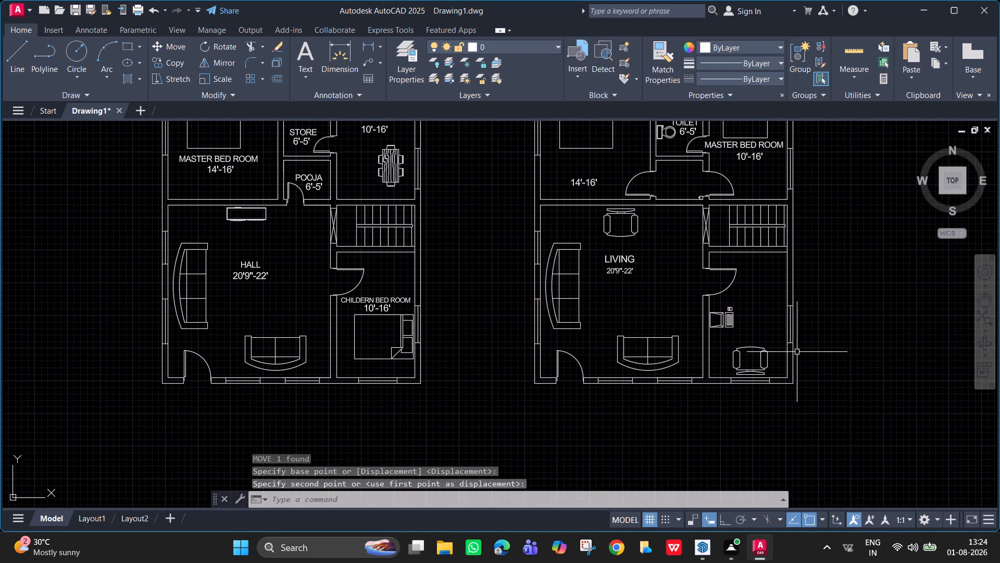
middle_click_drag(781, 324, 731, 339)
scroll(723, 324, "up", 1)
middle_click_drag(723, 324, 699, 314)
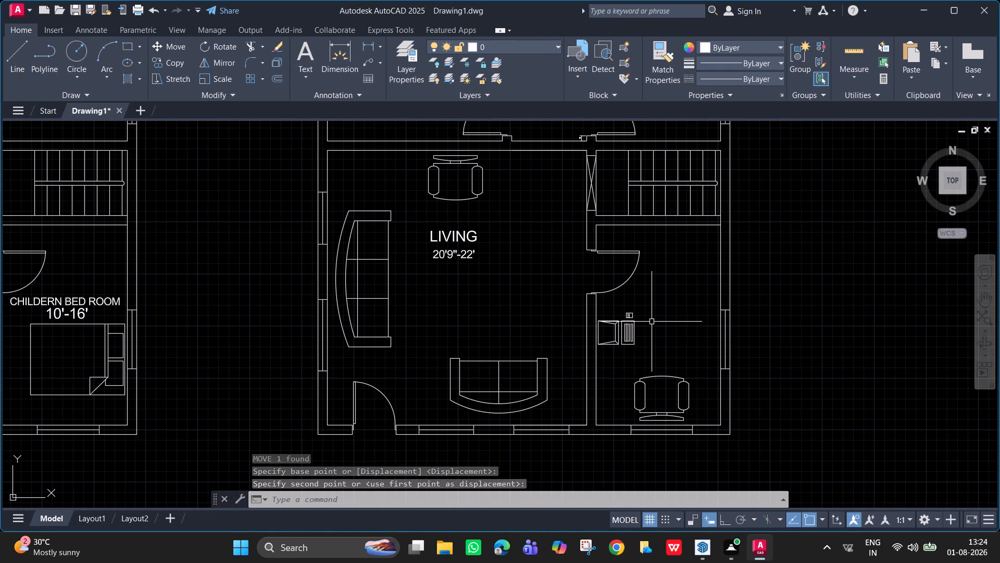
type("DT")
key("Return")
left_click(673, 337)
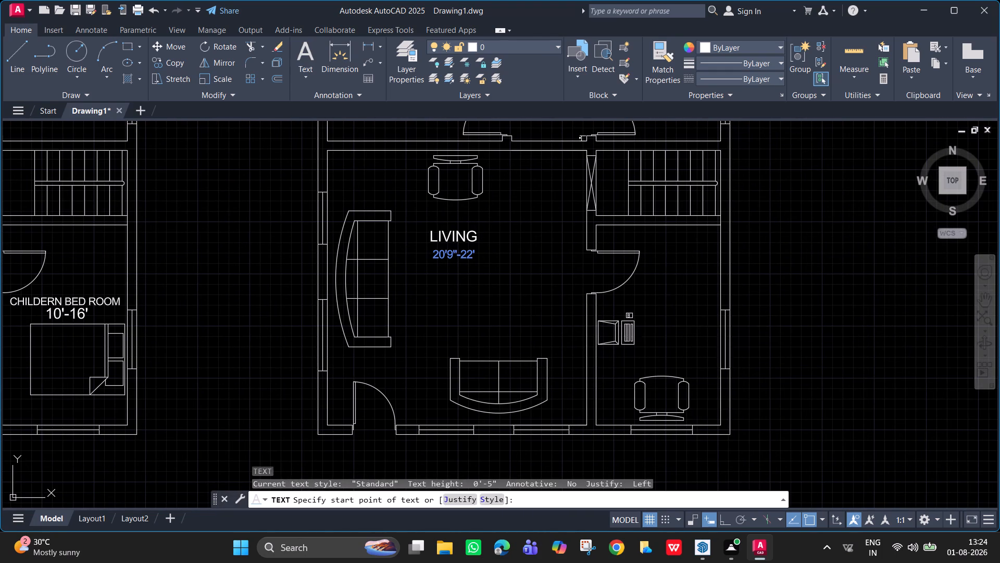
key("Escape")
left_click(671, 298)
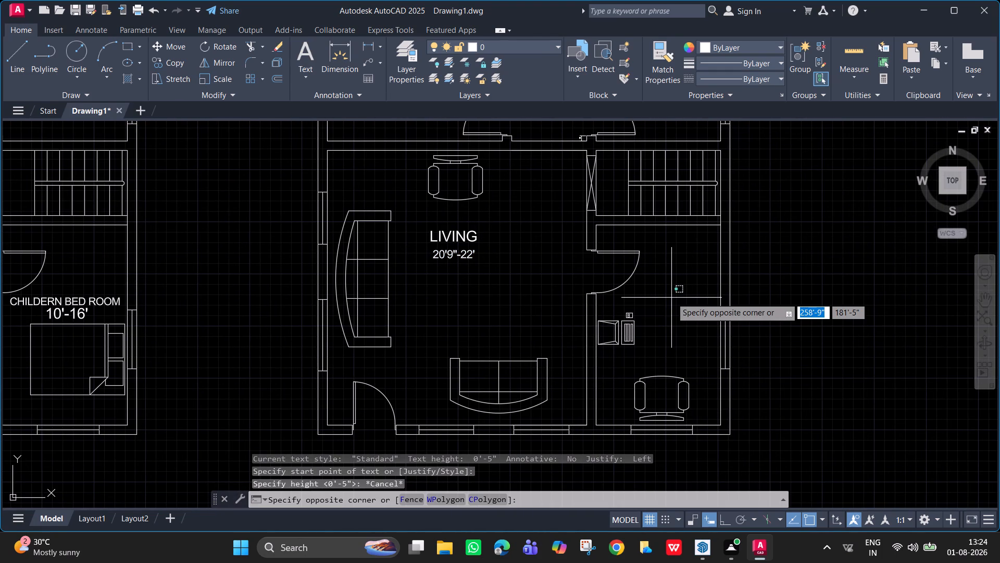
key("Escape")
Add a two-line text label STUDY and 10'-16' at height 5 and rotation 0 in the room below the second plan's stairs.
type("DDT")
key("Return")
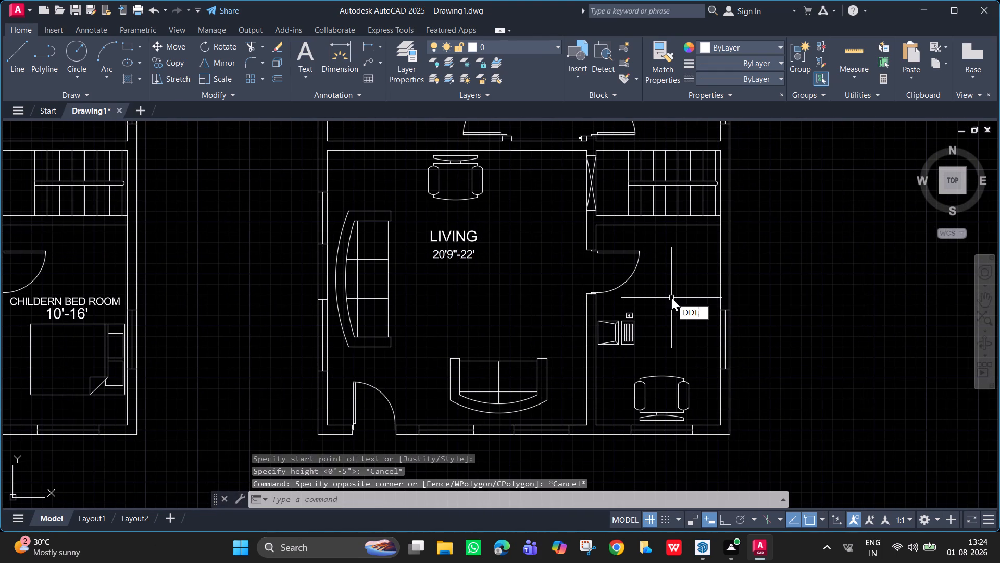
left_click(671, 298)
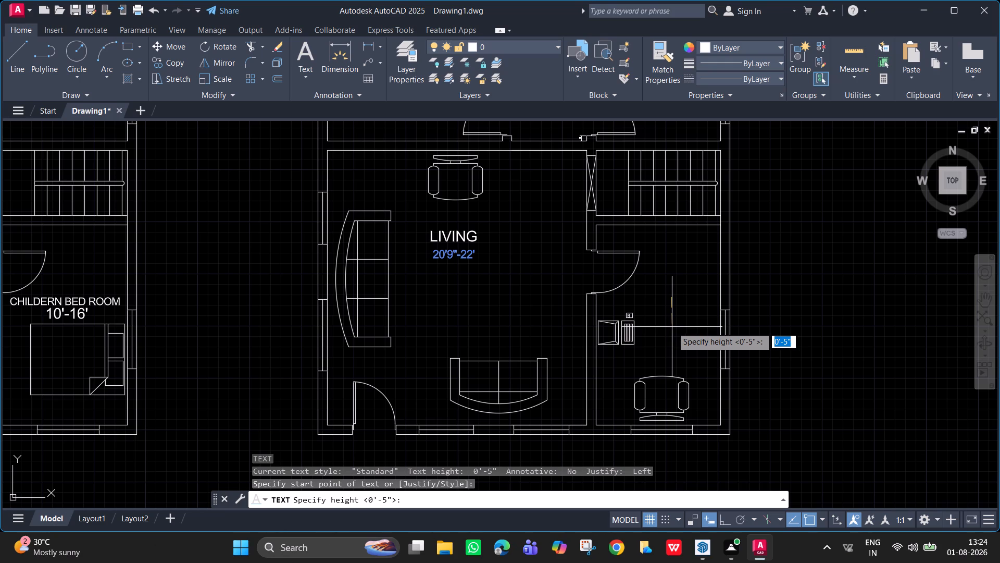
key("5")
key("Return")
key("0")
key("Return")
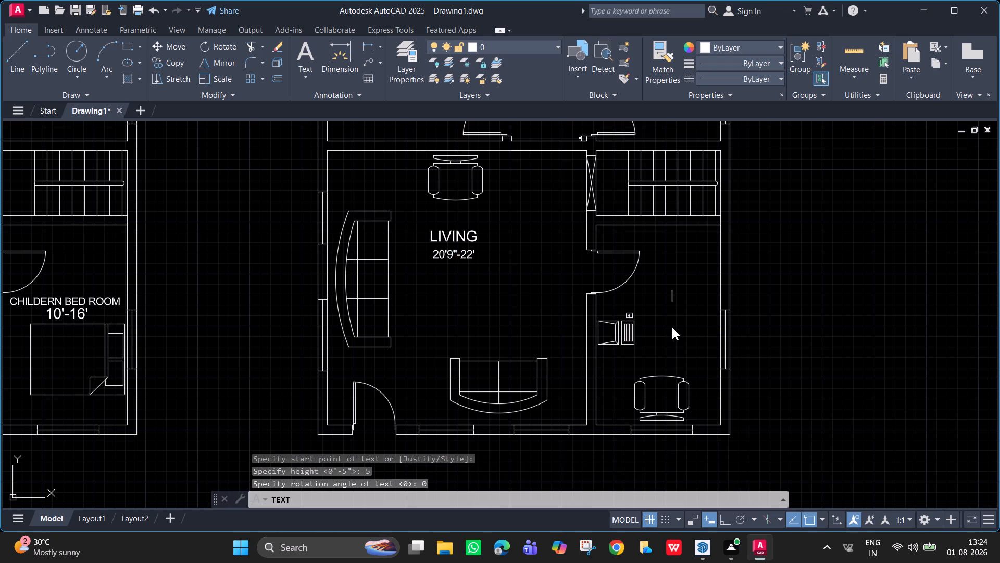
type("STUDY")
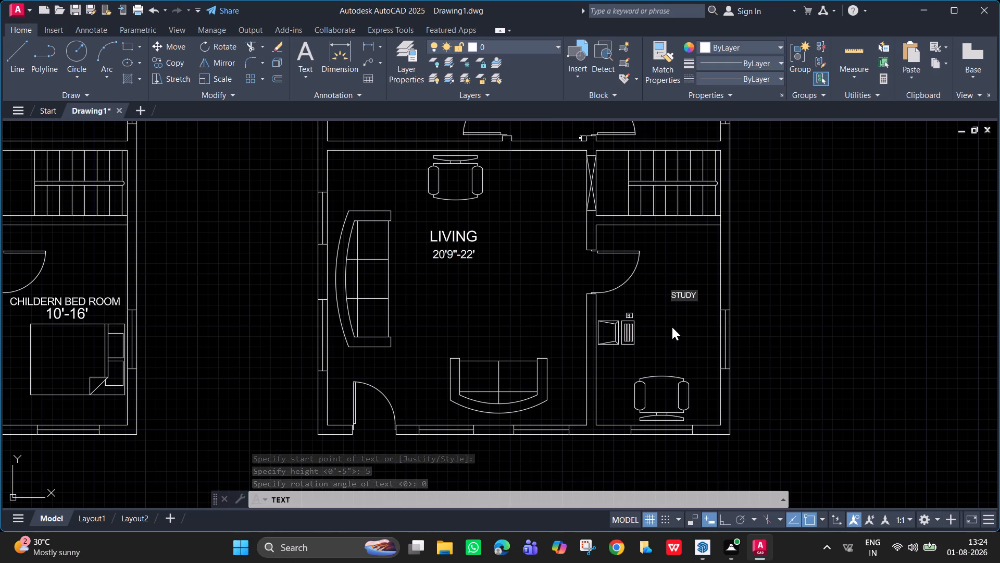
key("Return")
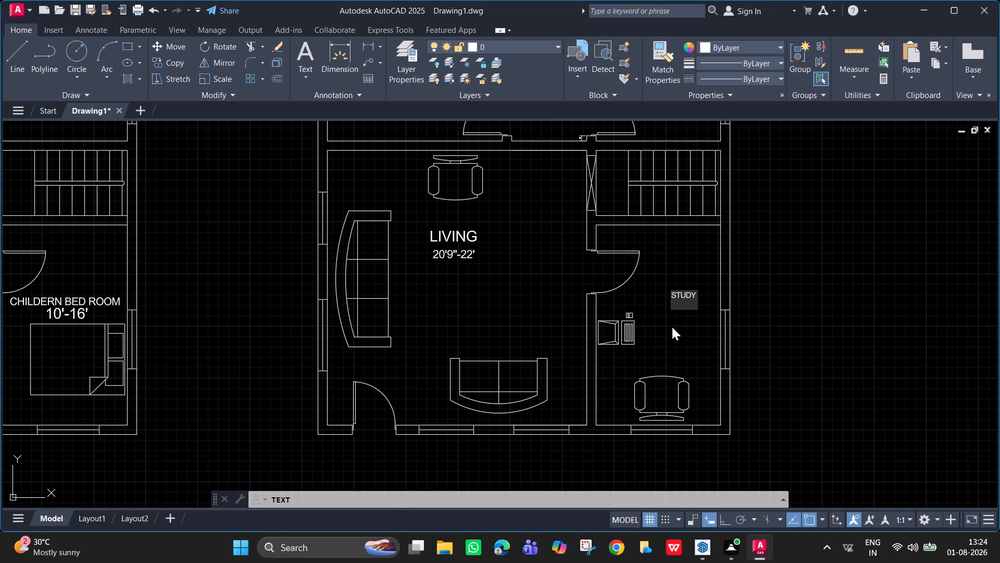
type("10'")
key("minus")
type("16'")
key("Return")
key("Return")
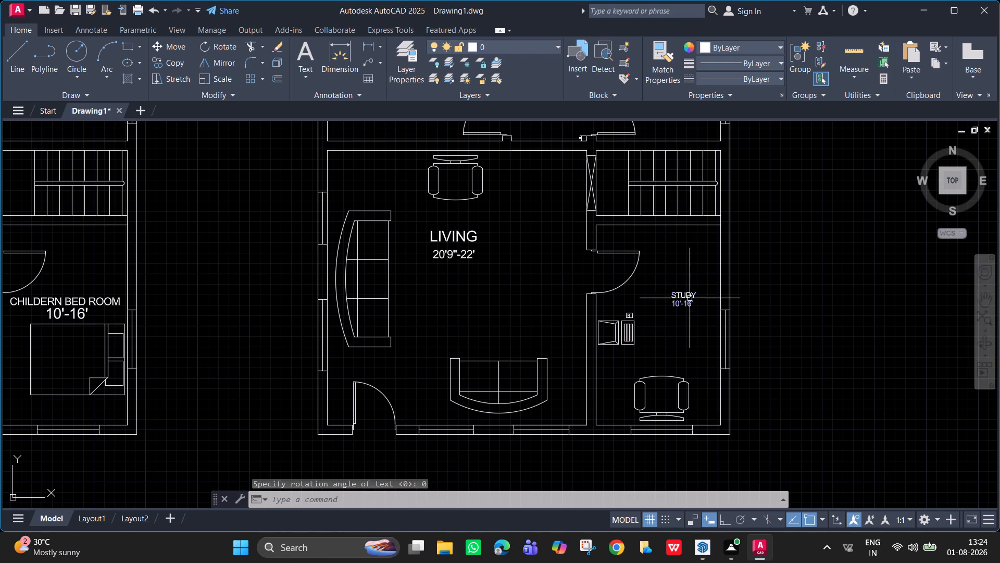
Scale the second plan's STUDY label by a factor of 2.
left_click(690, 298)
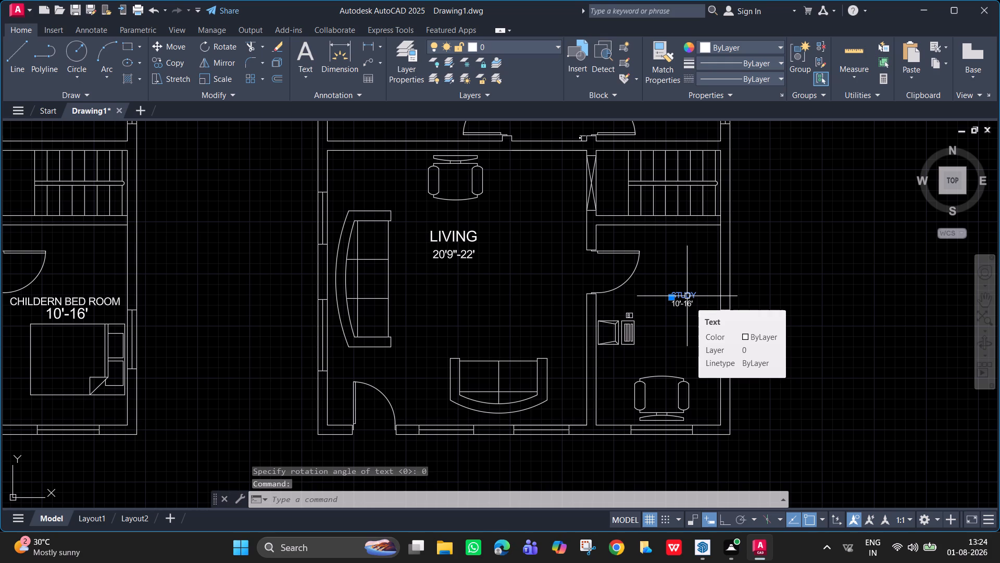
key("d")
key("BackSpace")
type("SC")
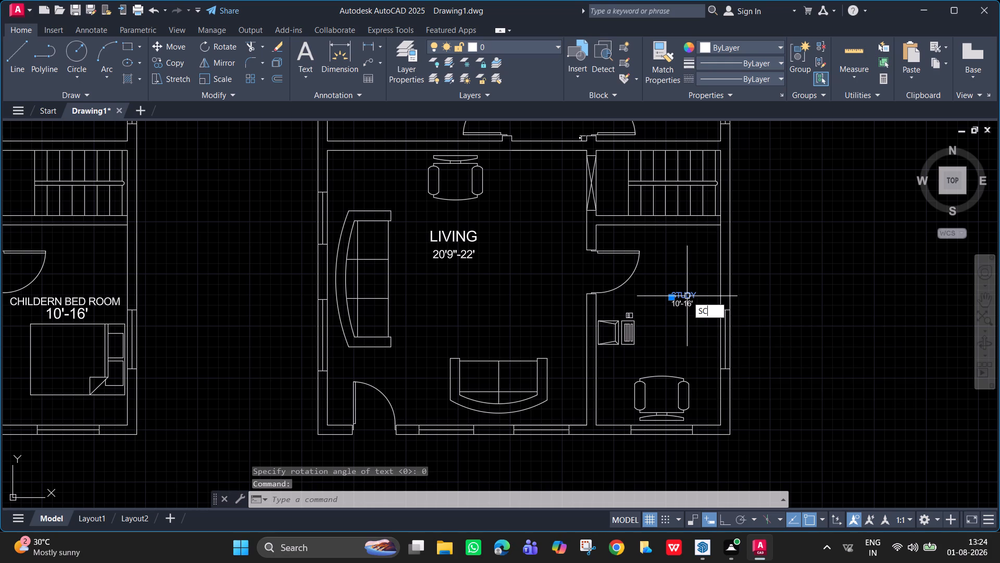
key("Return")
left_click(649, 296)
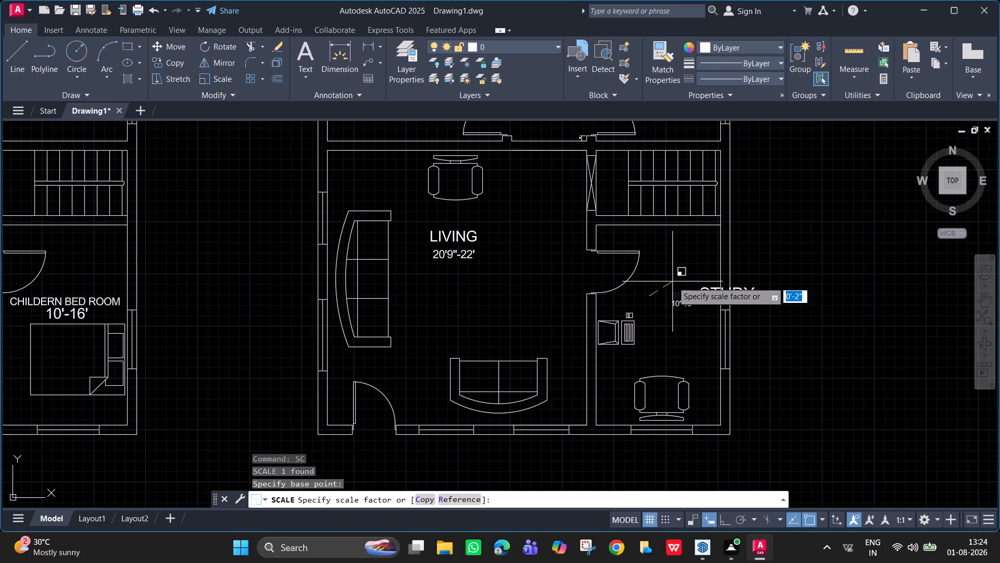
key("2")
key("Return")
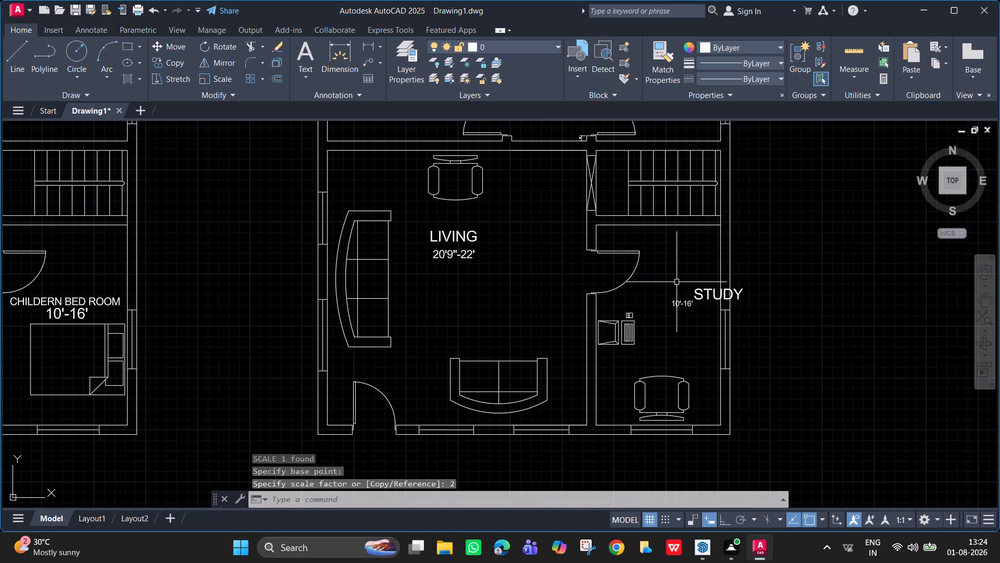
Move the enlarged STUDY label back inside the room, just below the 10'-16' size text.
left_click(705, 293)
key("m")
key("Return")
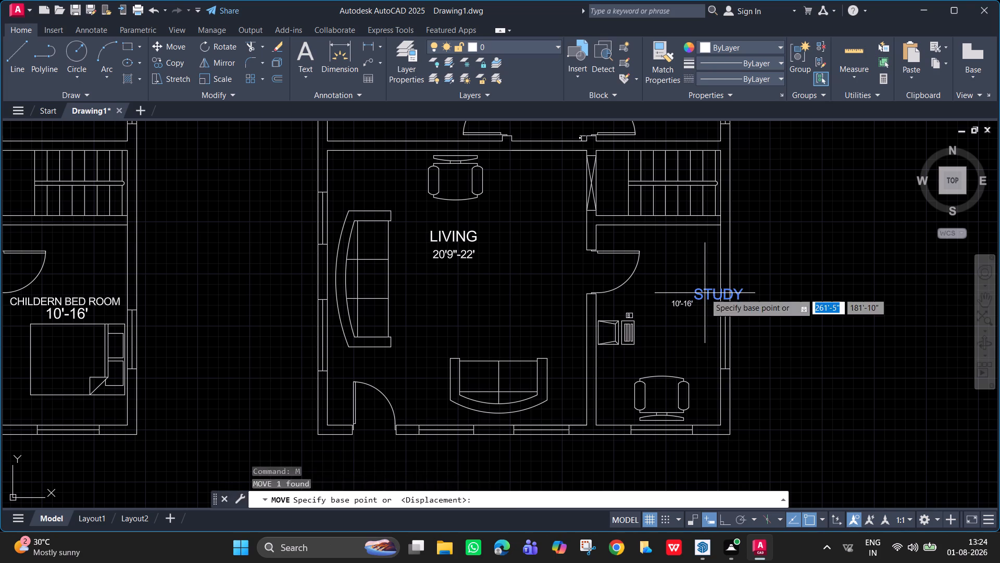
left_click_drag(705, 293, 663, 283)
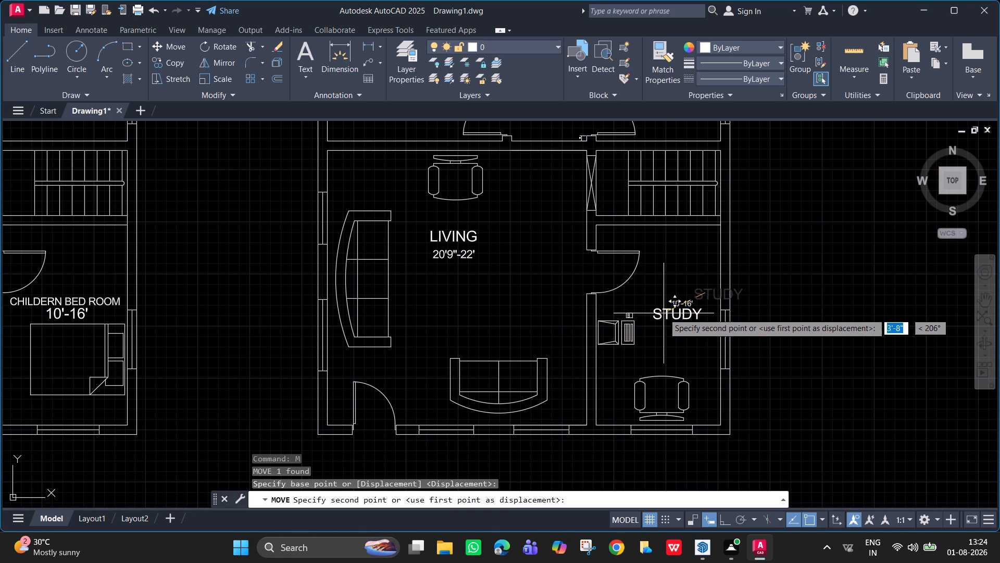
left_click(664, 315)
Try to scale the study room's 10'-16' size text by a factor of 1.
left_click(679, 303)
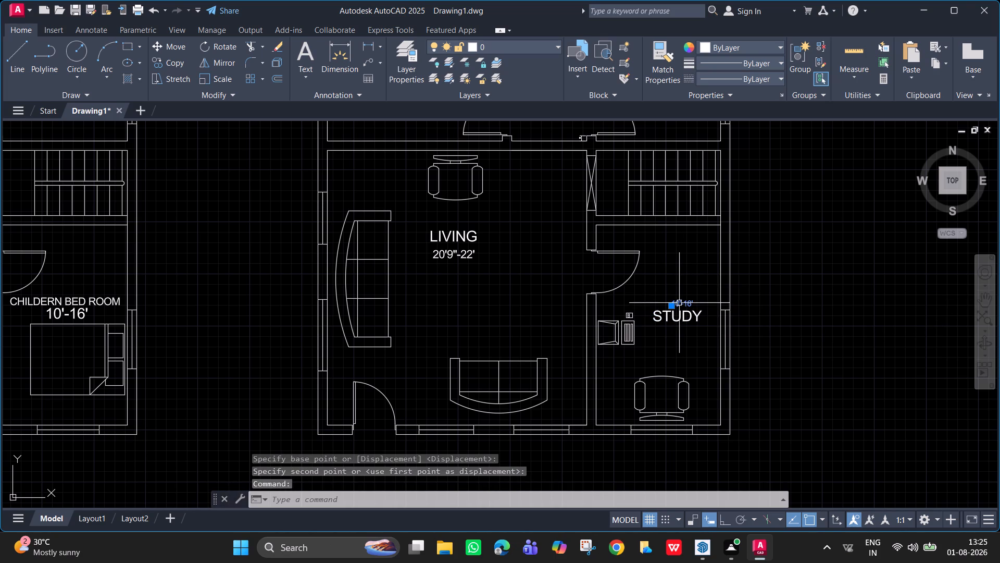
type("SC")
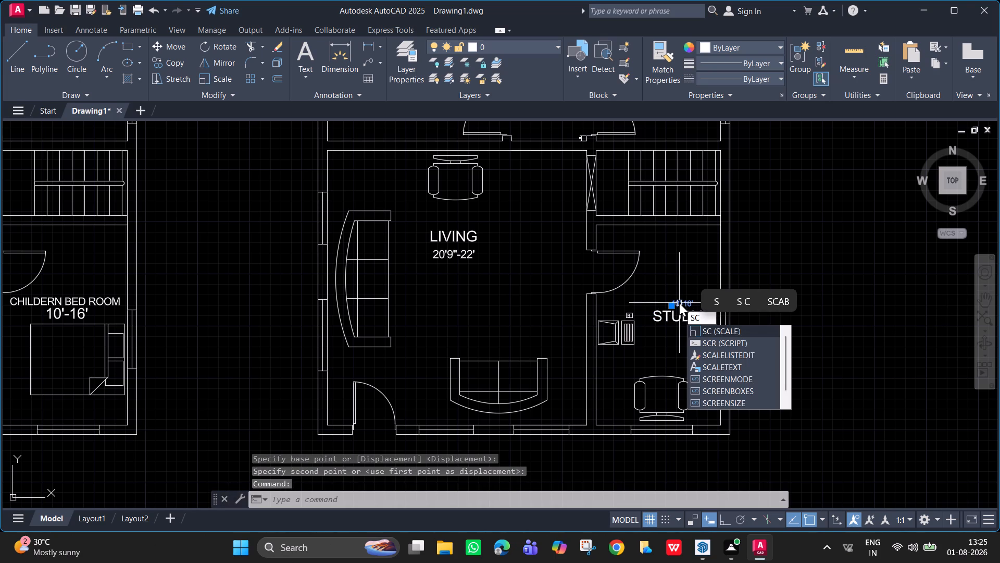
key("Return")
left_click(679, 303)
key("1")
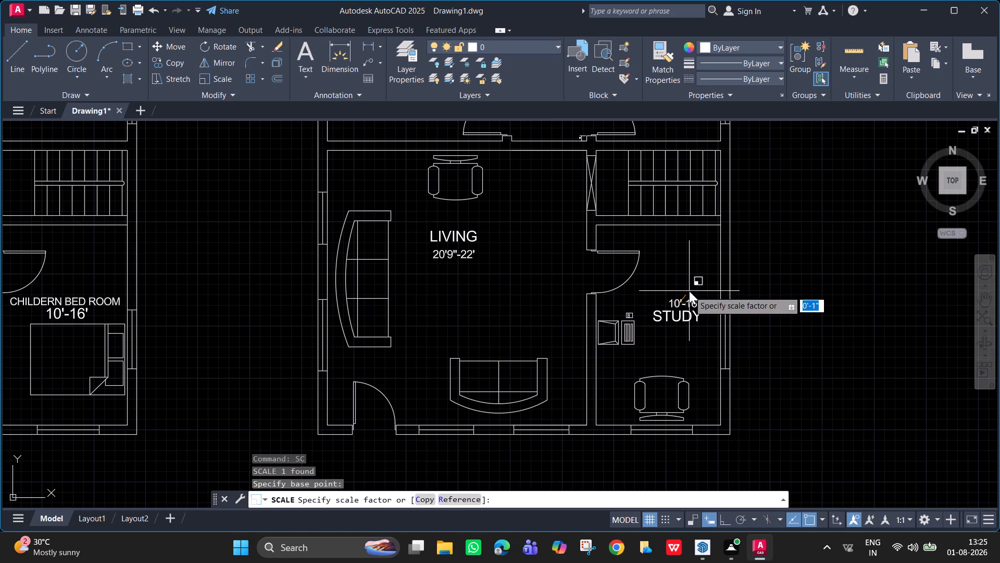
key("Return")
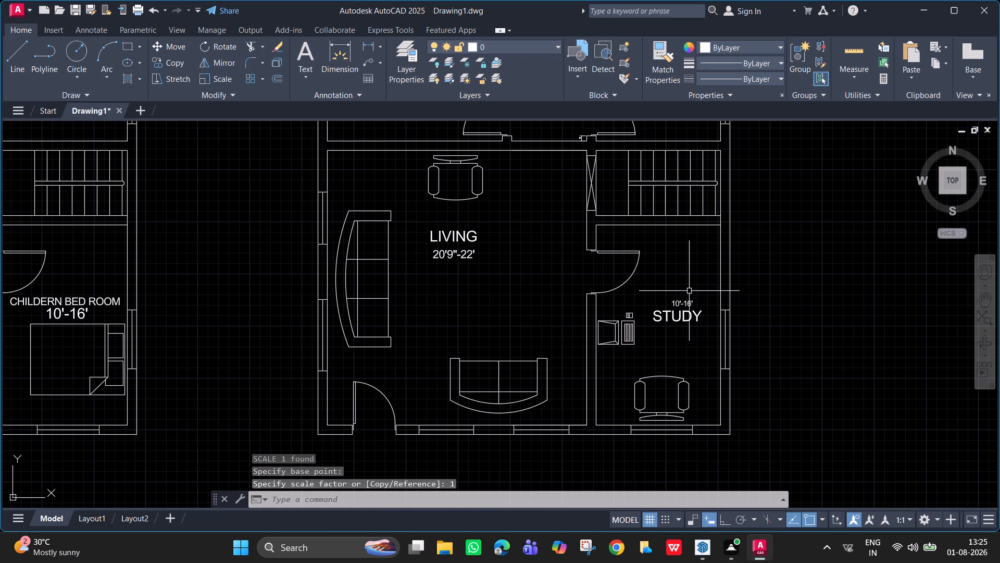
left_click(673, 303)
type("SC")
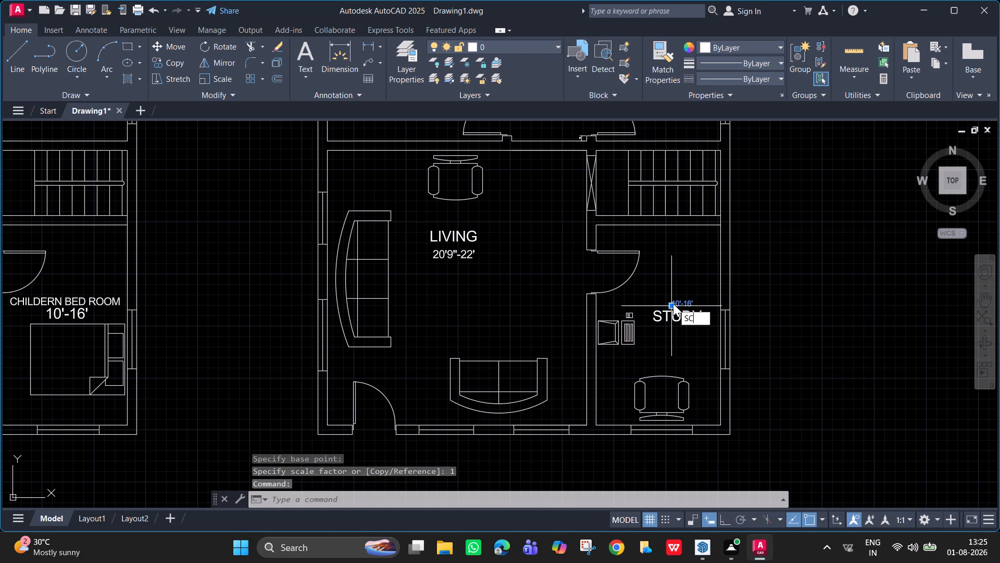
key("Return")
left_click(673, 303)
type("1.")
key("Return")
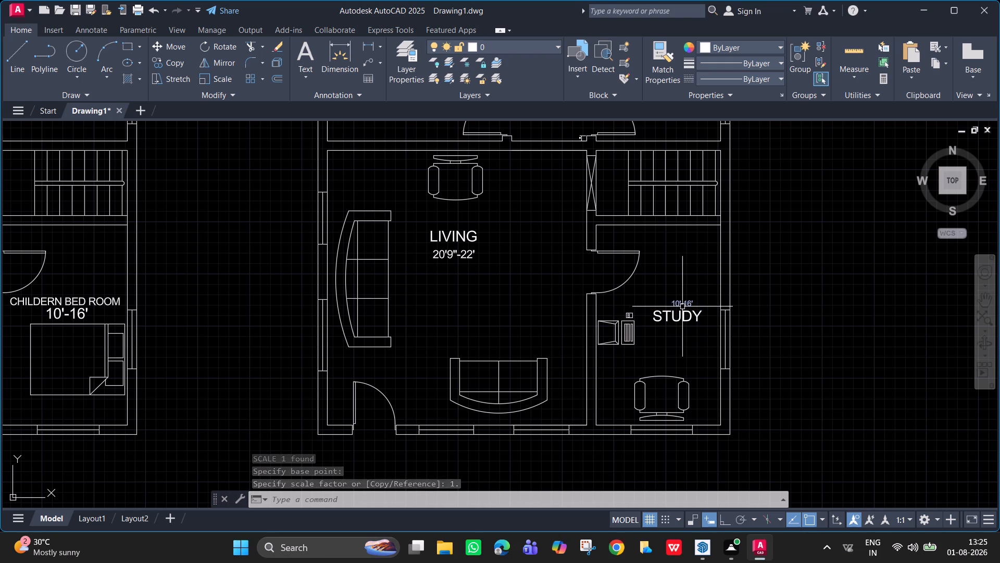
Scale the study room's 10'-16' size text by a factor of 1.5.
left_click(682, 306)
type("SC")
key("Return")
left_click(682, 306)
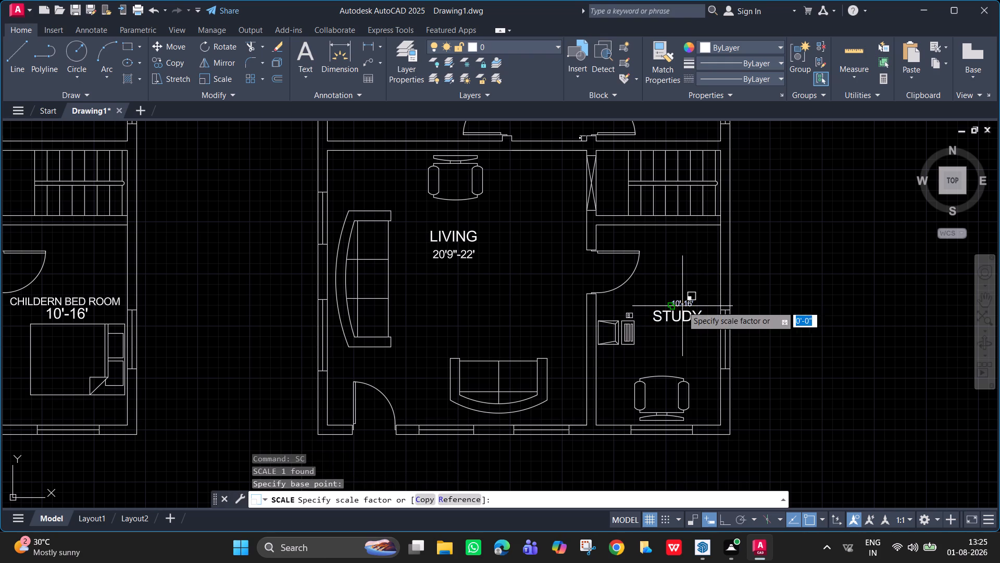
type("1.5")
key("Return")
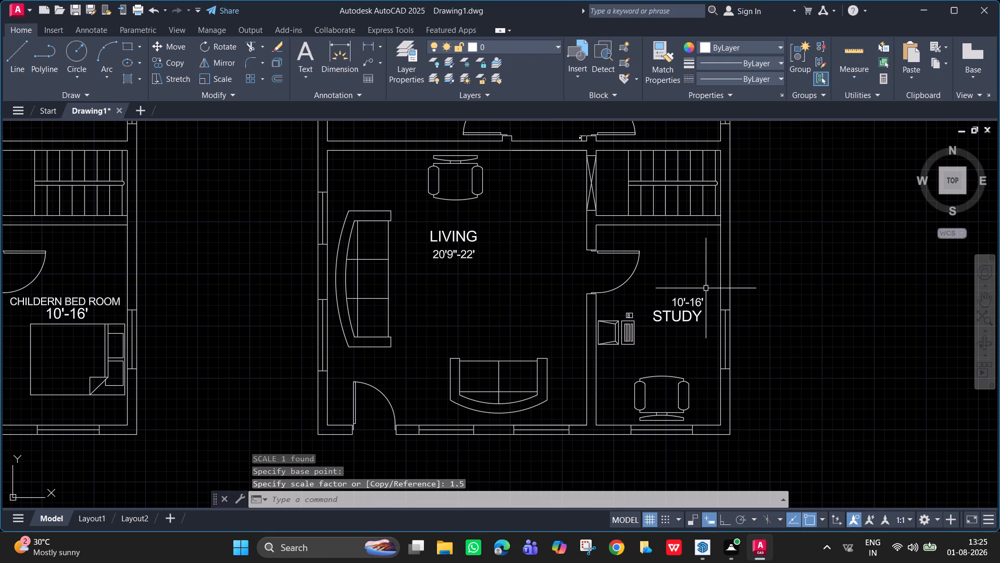
Move the enlarged 10'-16' size text to centre it just below the STUDY label.
left_click(689, 305)
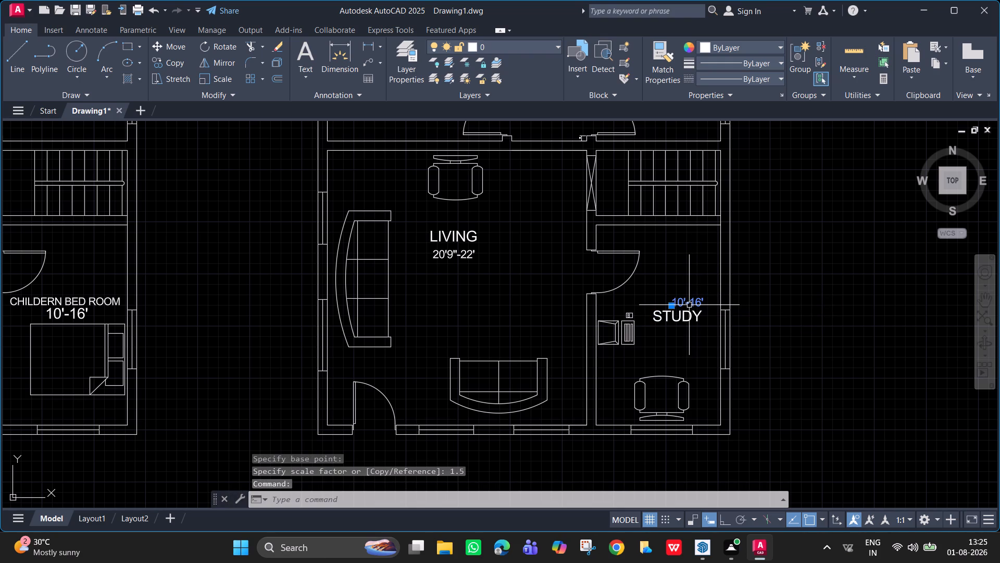
key("m")
key("Return")
left_click(689, 305)
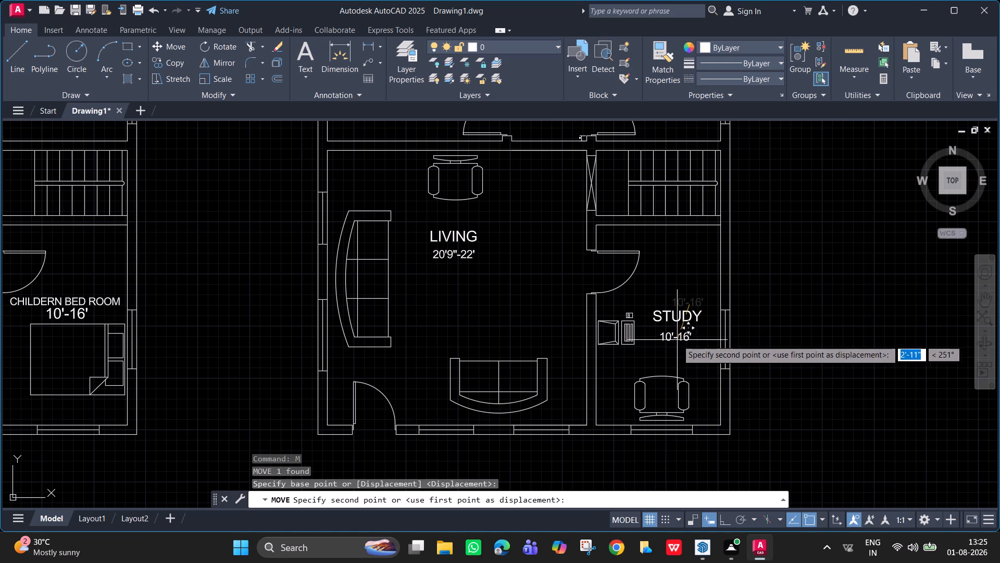
left_click(679, 338)
Add the text GUEST at height 5 and rotation 0 above the 14'-16' size text in the second plan's unnamed bedroom.
scroll(681, 297, "down", 1)
middle_click_drag(680, 297, 758, 390)
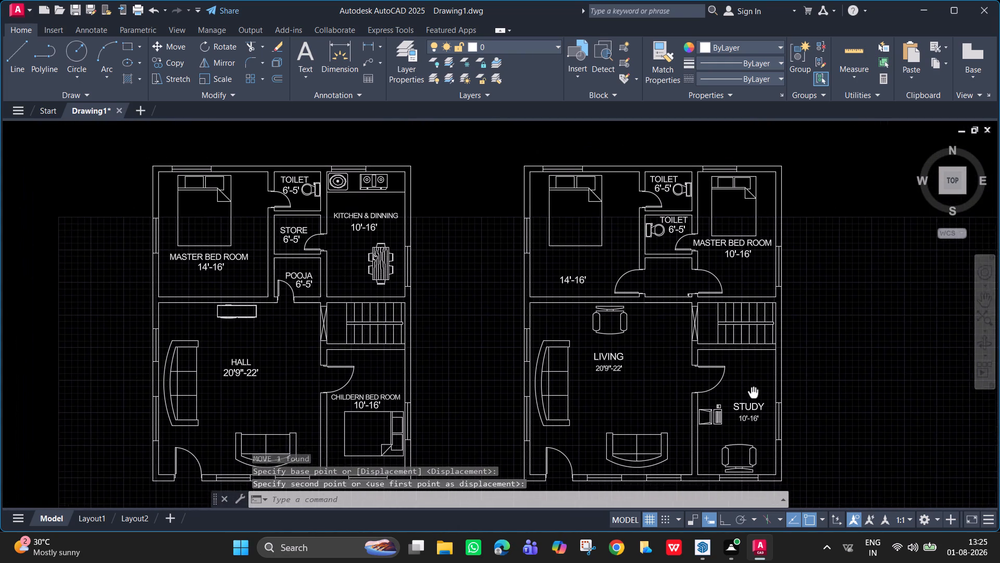
middle_click_drag(758, 390, 767, 383)
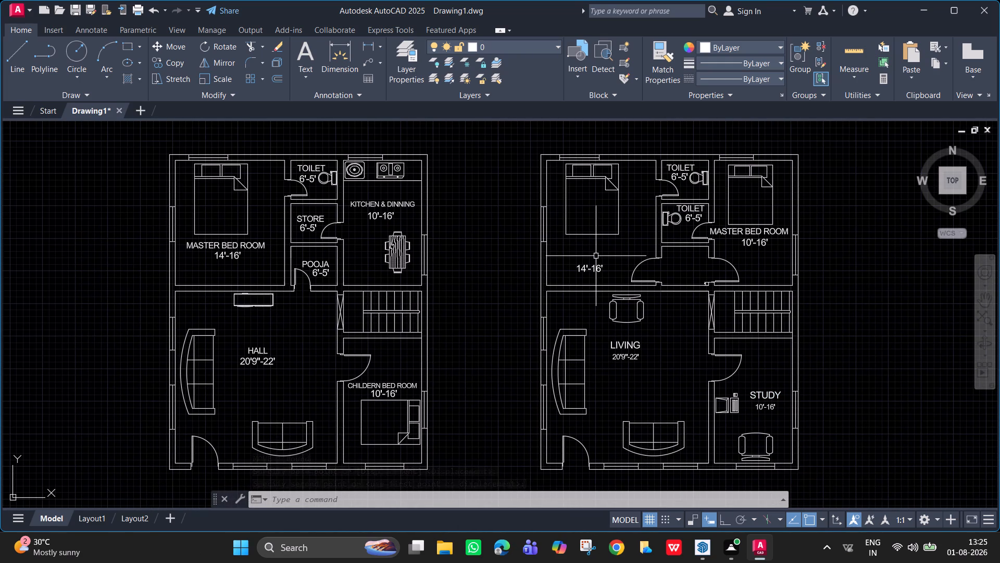
type("DT")
key("Return")
left_click(582, 245)
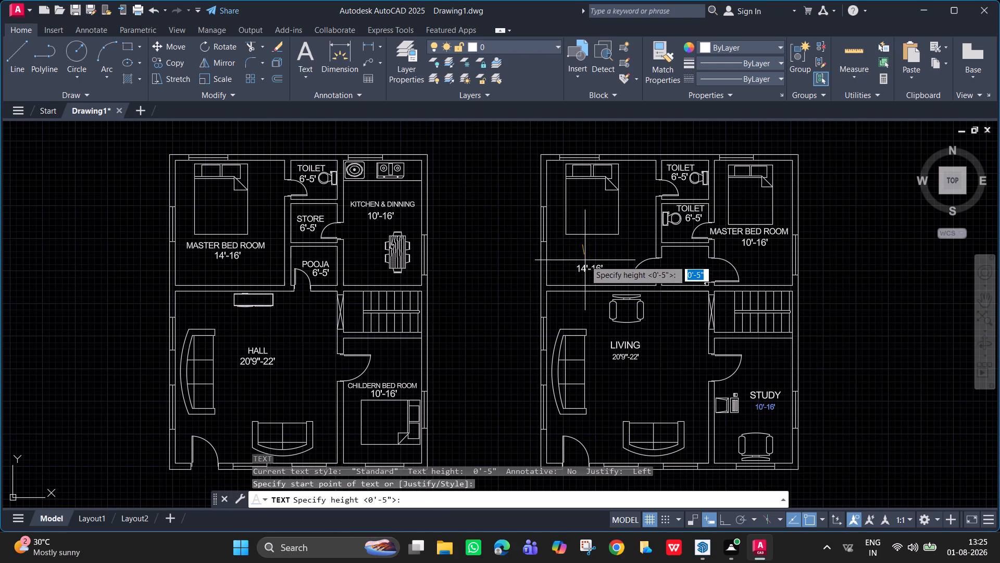
key("5")
key("Return")
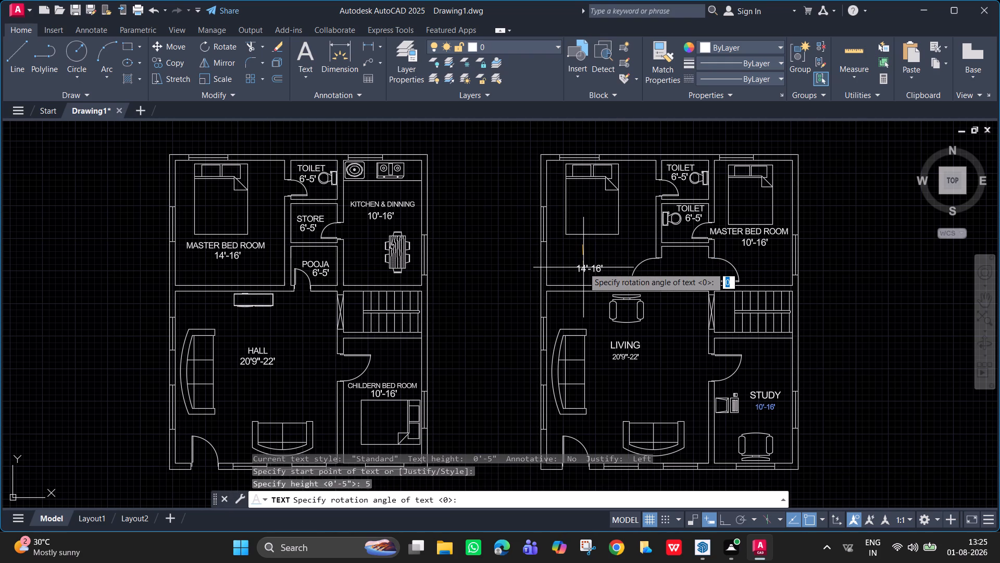
key("0")
key("Return")
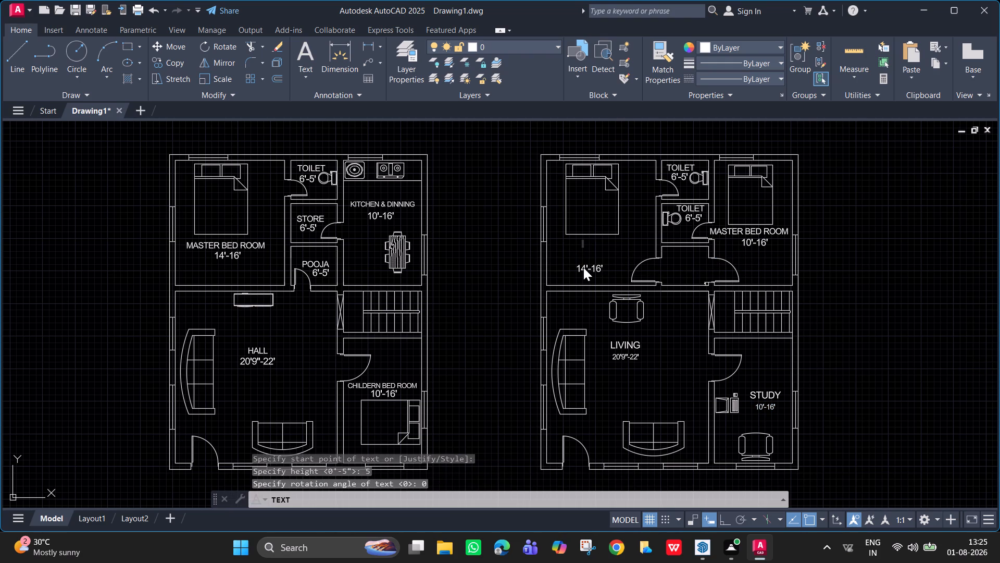
type("GUEST")
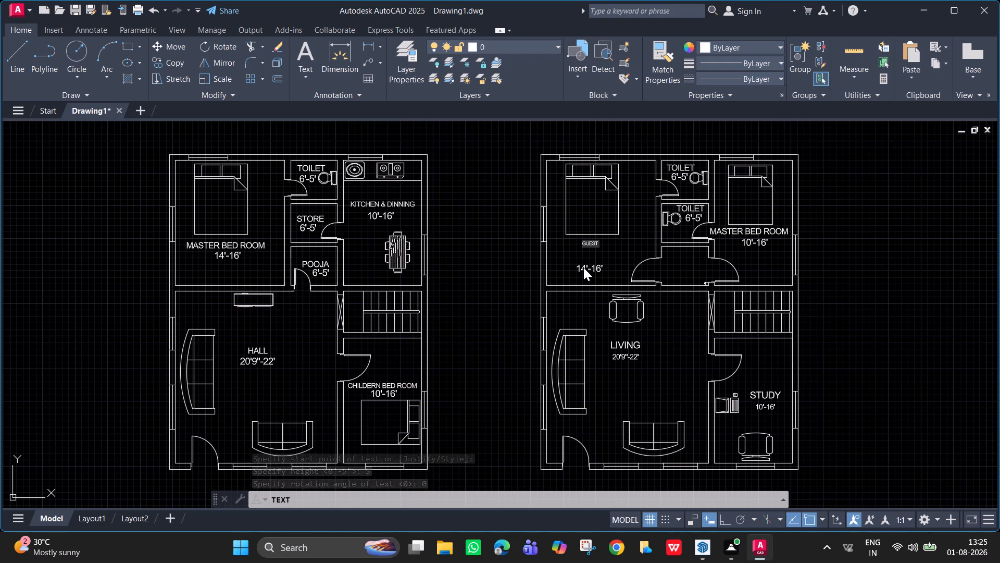
key("Return")
key("Return")
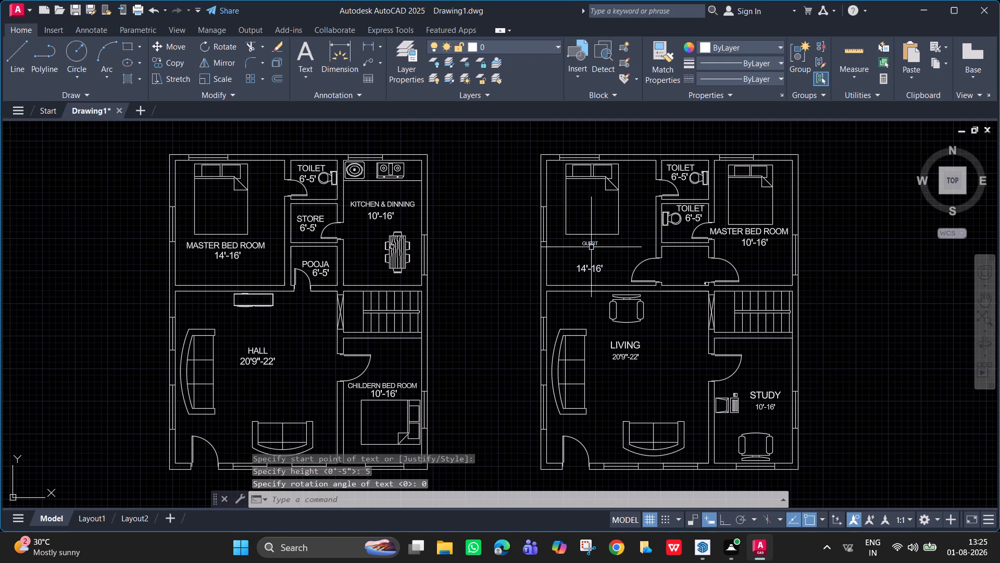
Scale the second plan's GUEST label by a factor of 2.
left_click(591, 247)
type("SC")
key("Return")
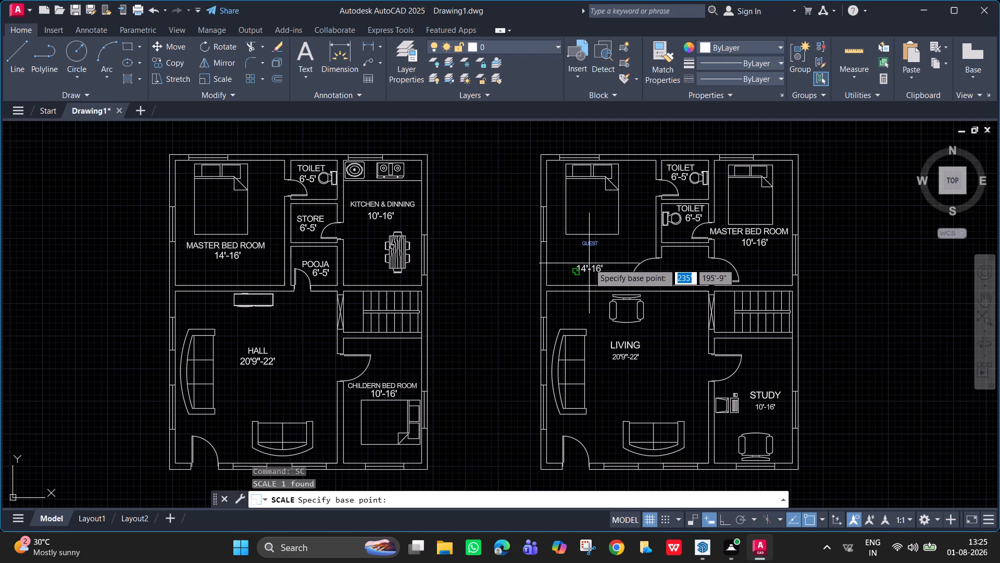
left_click(581, 259)
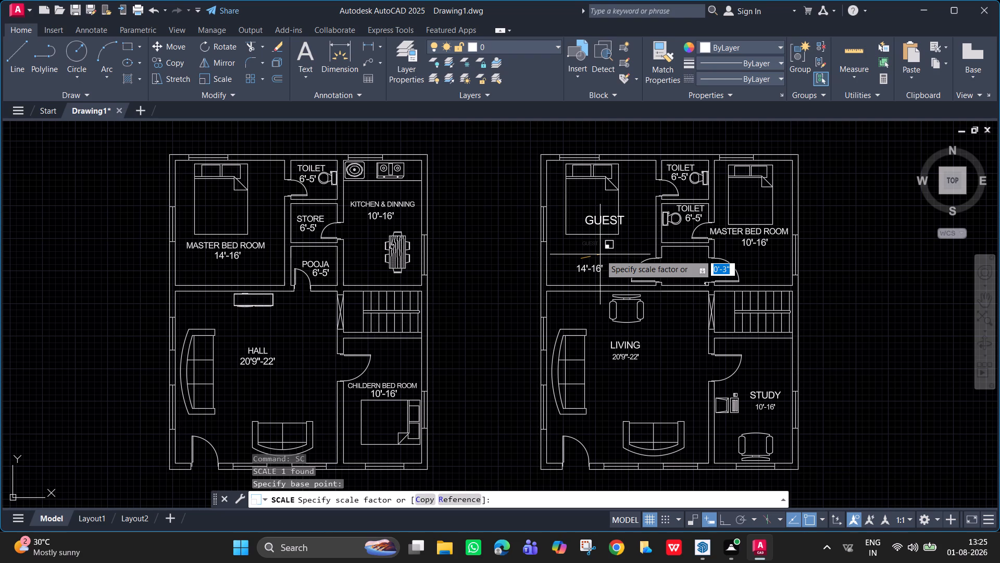
key("2")
key("Return")
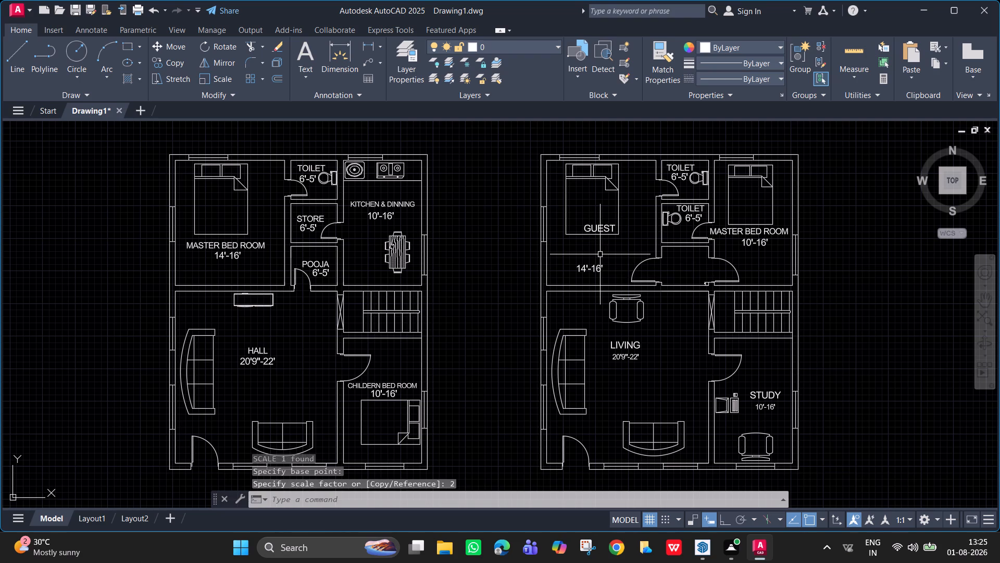
Move the second plan's GUEST label down so it sits just above the 14'-16' size text.
left_click(589, 229)
right_click(589, 229)
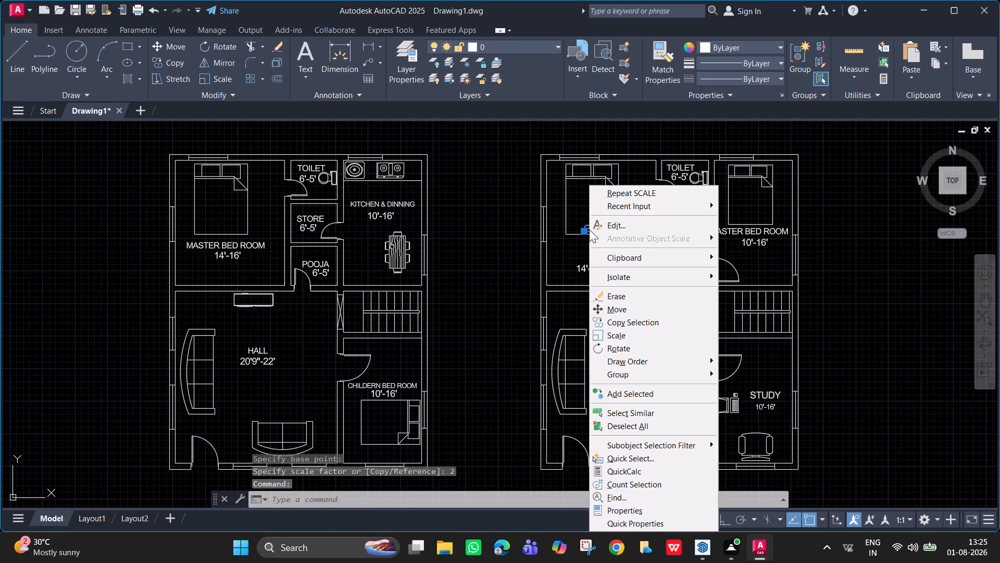
left_click(494, 299)
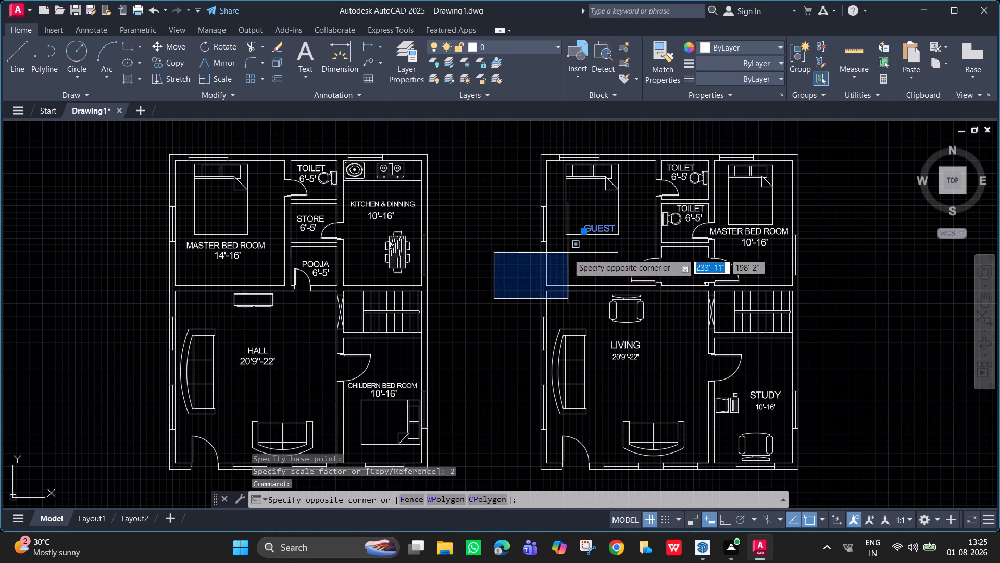
left_click(516, 269)
key("m")
key("Return")
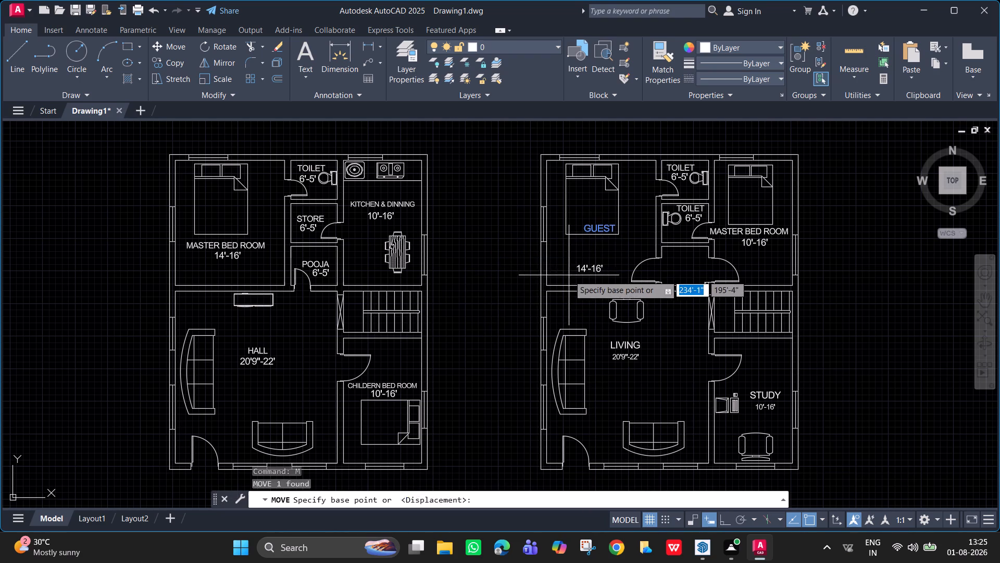
left_click(591, 230)
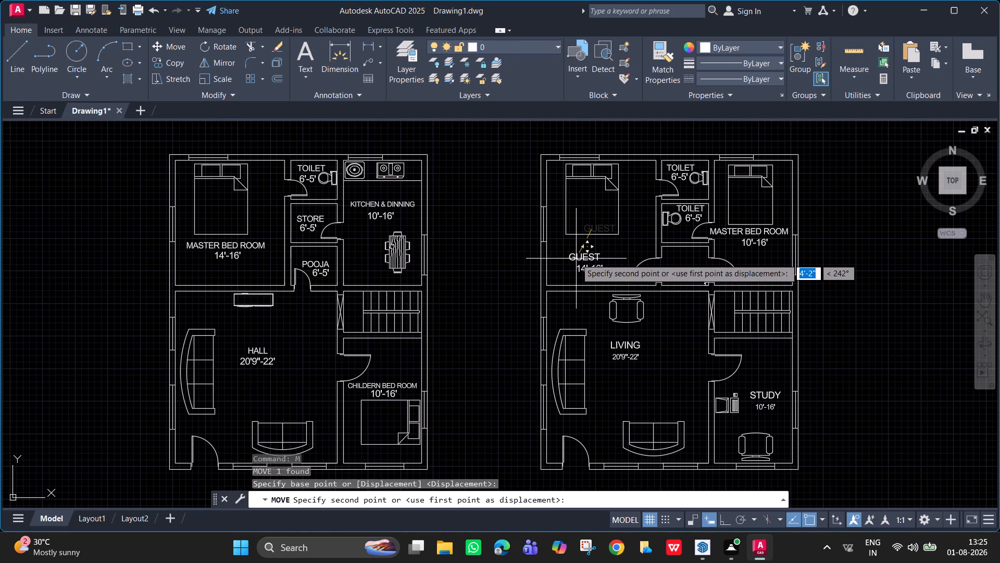
scroll(580, 255, "up", 1)
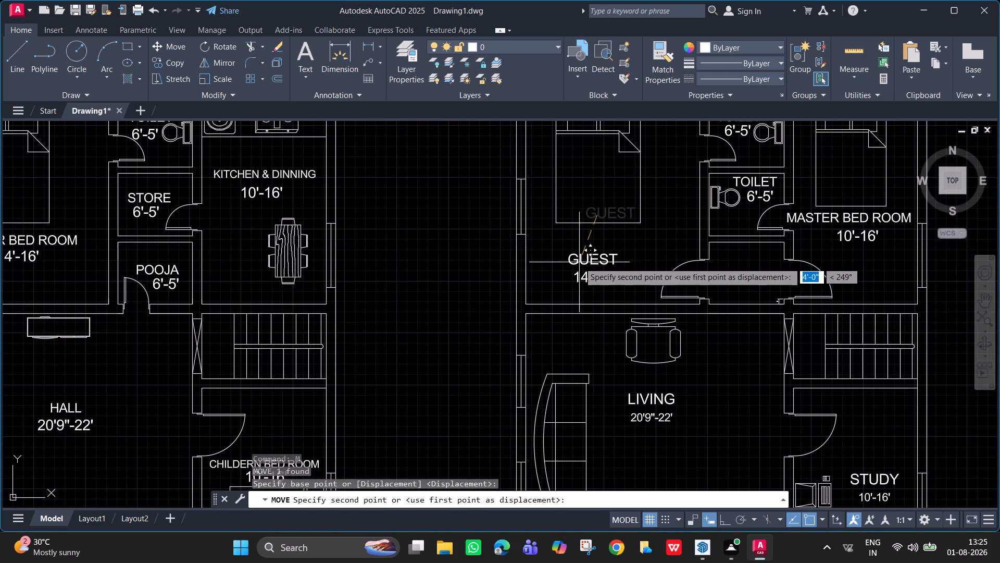
left_click(579, 262)
Add the text D at height 5 and rotation 0 at the second plan's master bedroom door opening onto the lobby.
scroll(611, 259, "down", 1)
middle_click_drag(611, 260, 546, 268)
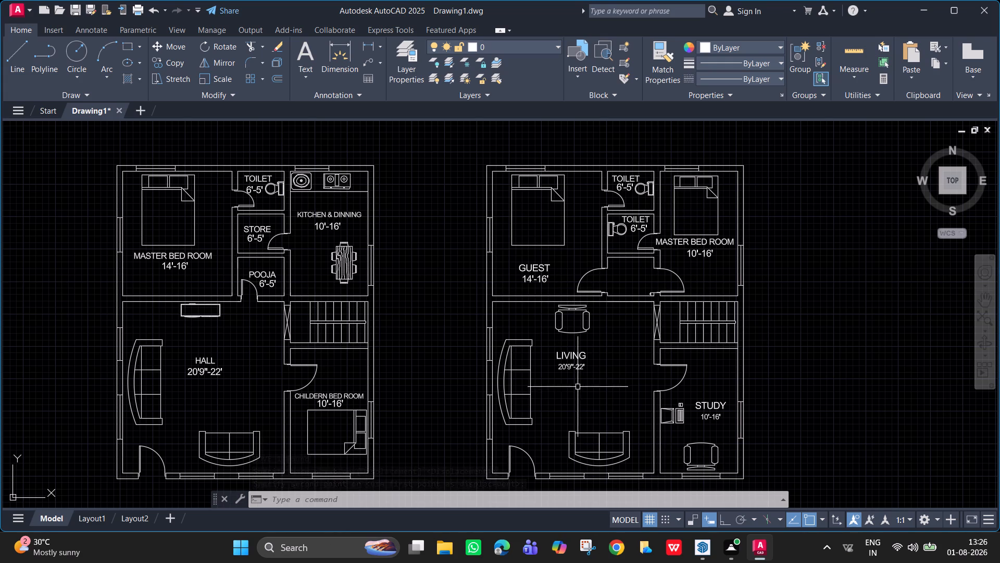
middle_click_drag(617, 352, 723, 340)
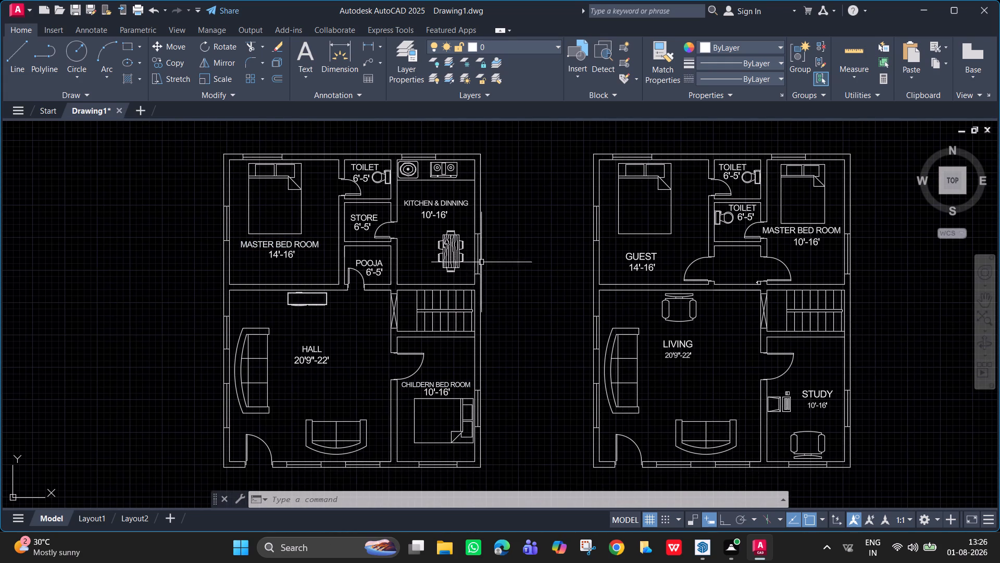
middle_click_drag(768, 239, 720, 211)
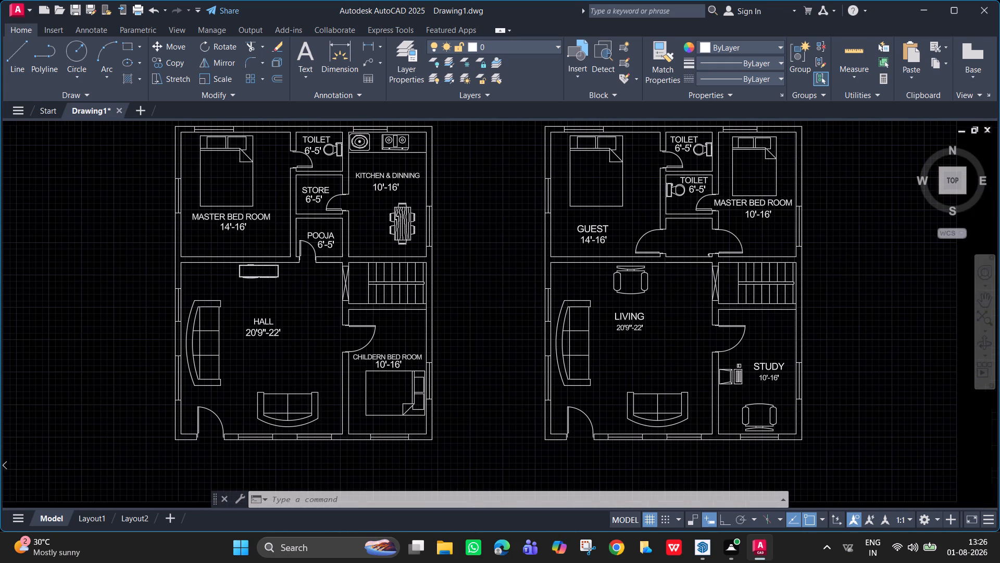
scroll(722, 239, "up", 1)
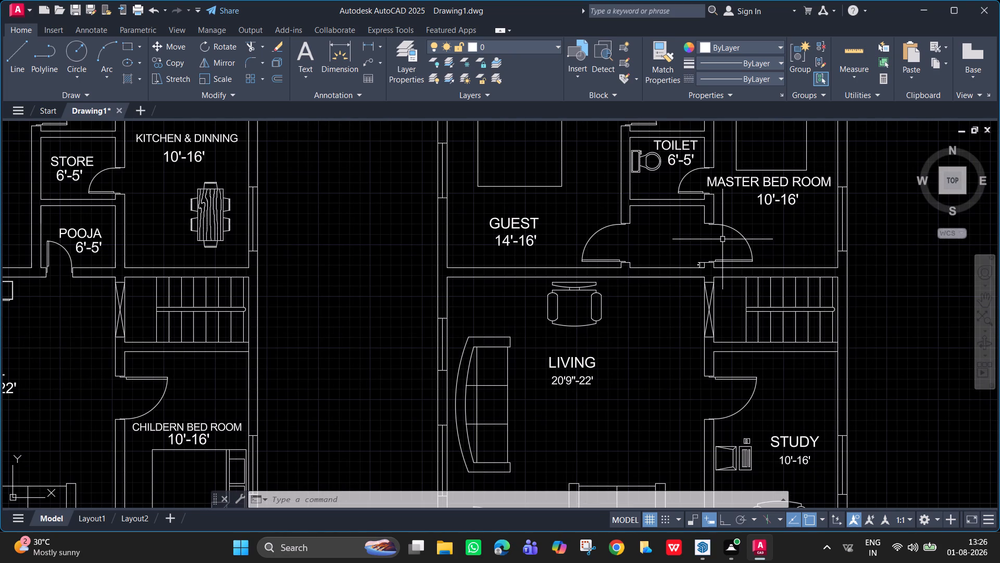
scroll(722, 239, "up", 1)
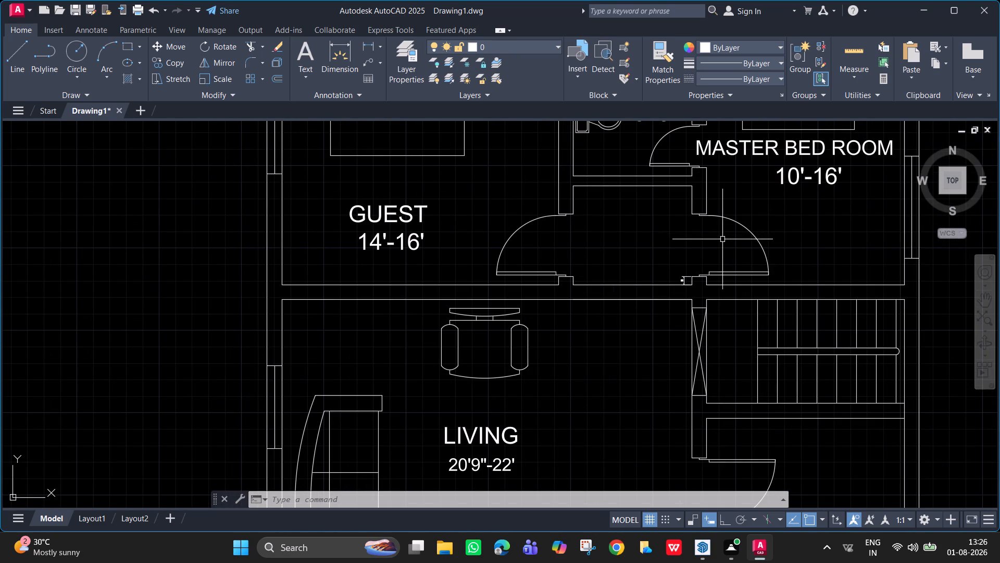
type("DT")
key("Return")
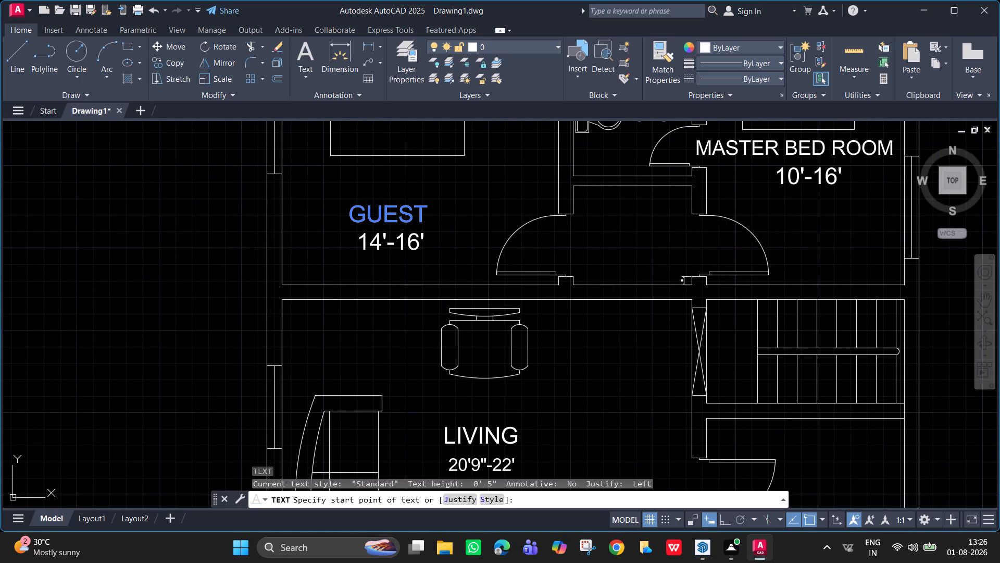
left_click(694, 223)
key("3")
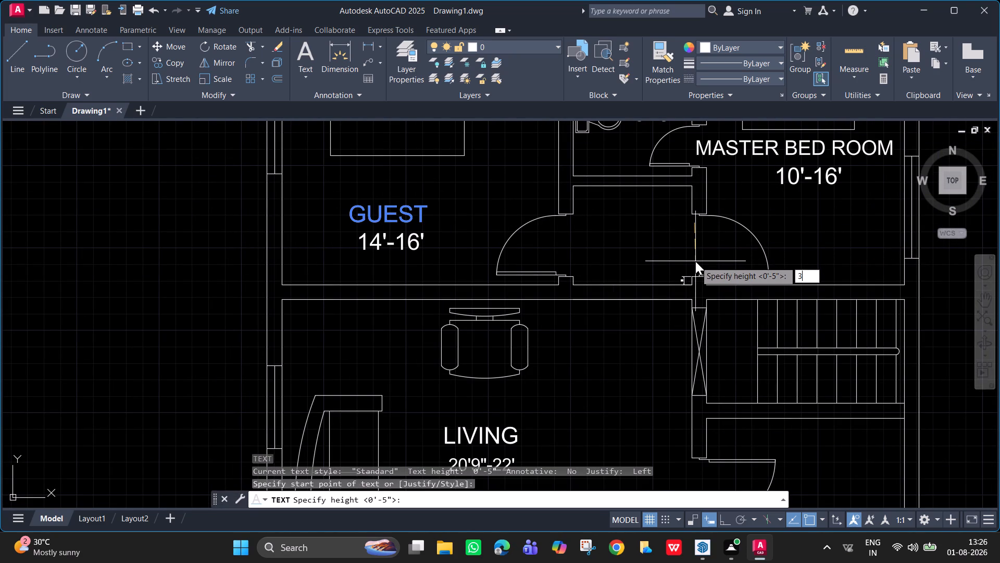
key("BackSpace")
key("5")
key("Return")
key("0")
key("Return")
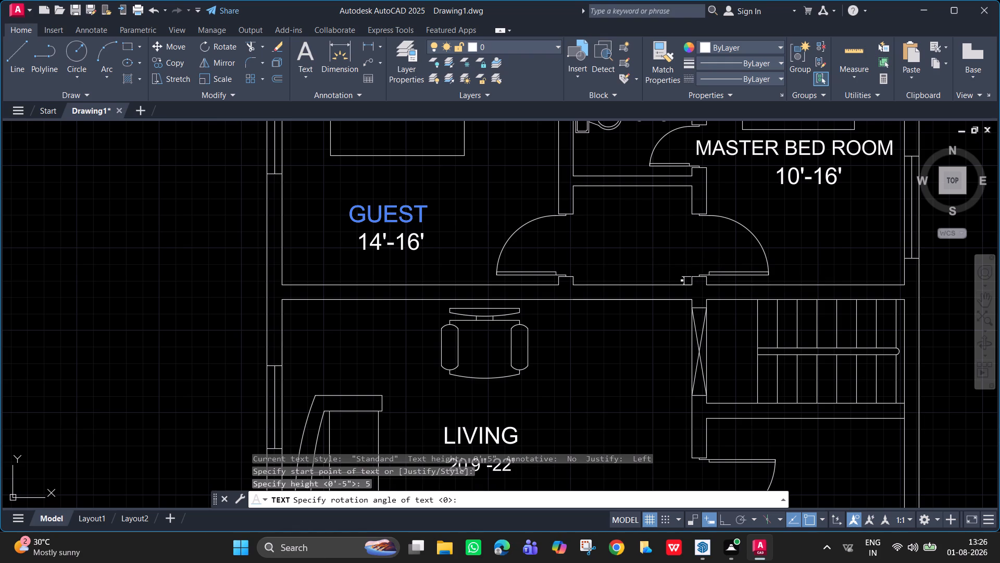
key("d")
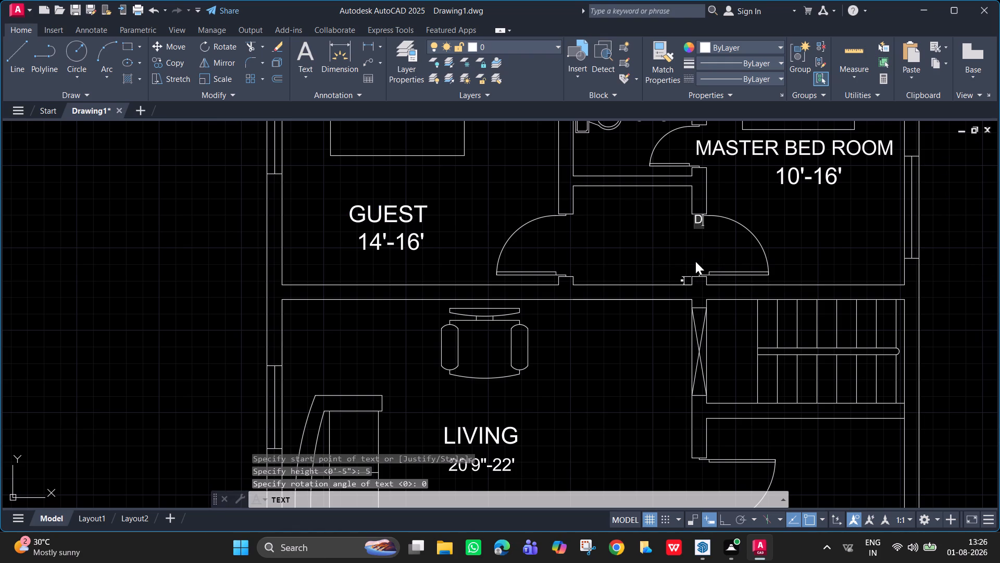
key("Return")
key("Return")
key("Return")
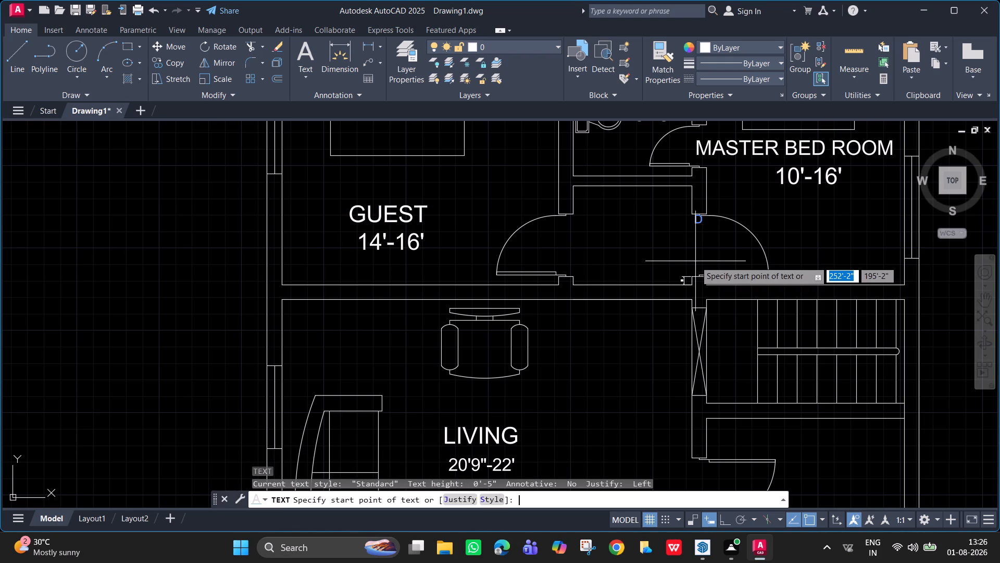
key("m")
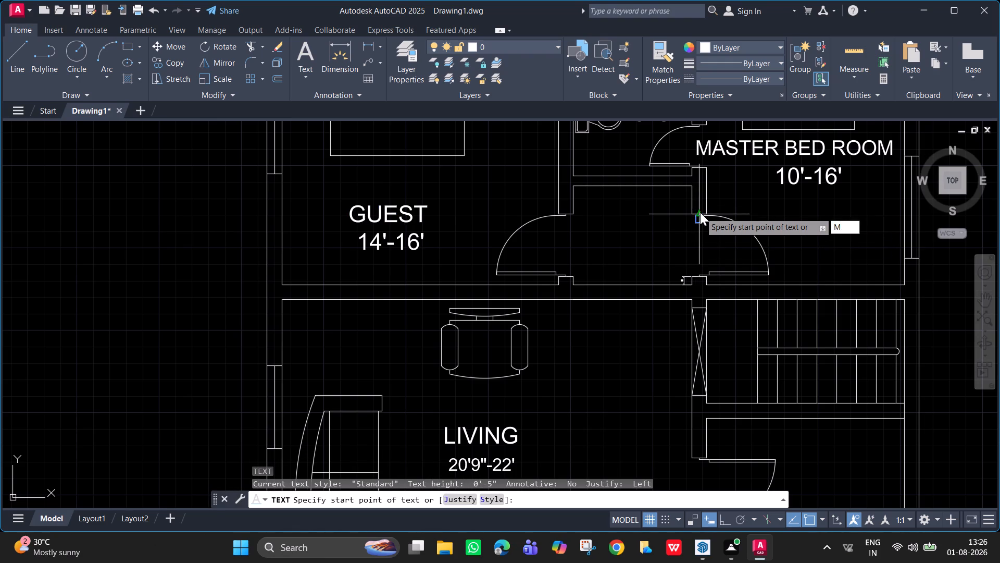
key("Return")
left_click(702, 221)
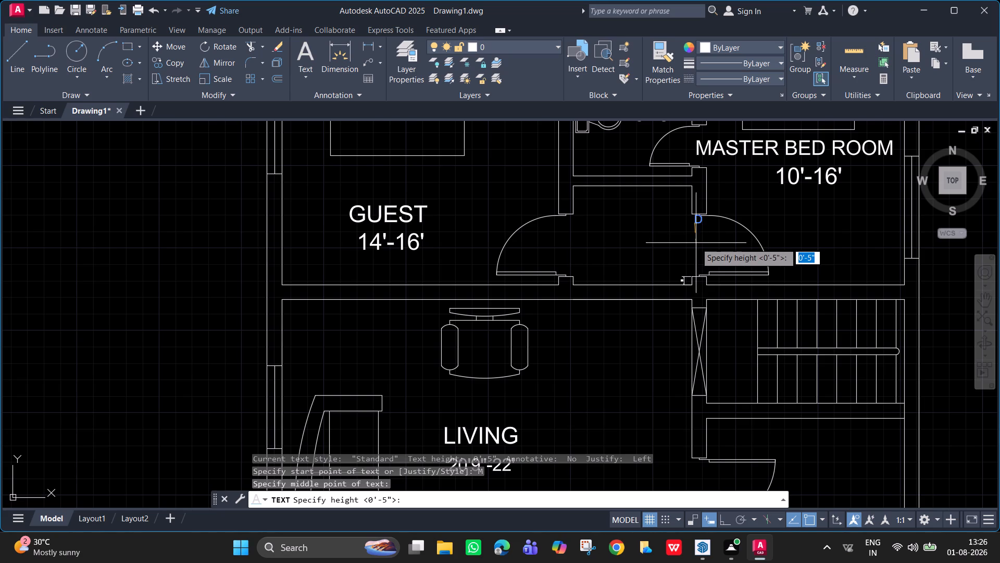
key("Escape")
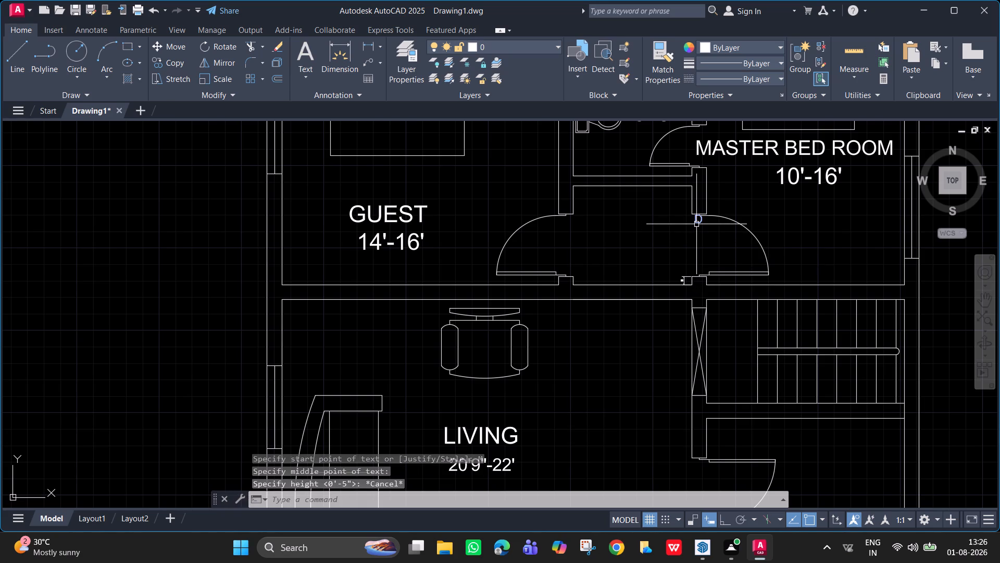
Move the D label down to the middle of the master bedroom's door opening.
left_click(696, 224)
key("m")
key("Return")
left_click(696, 224)
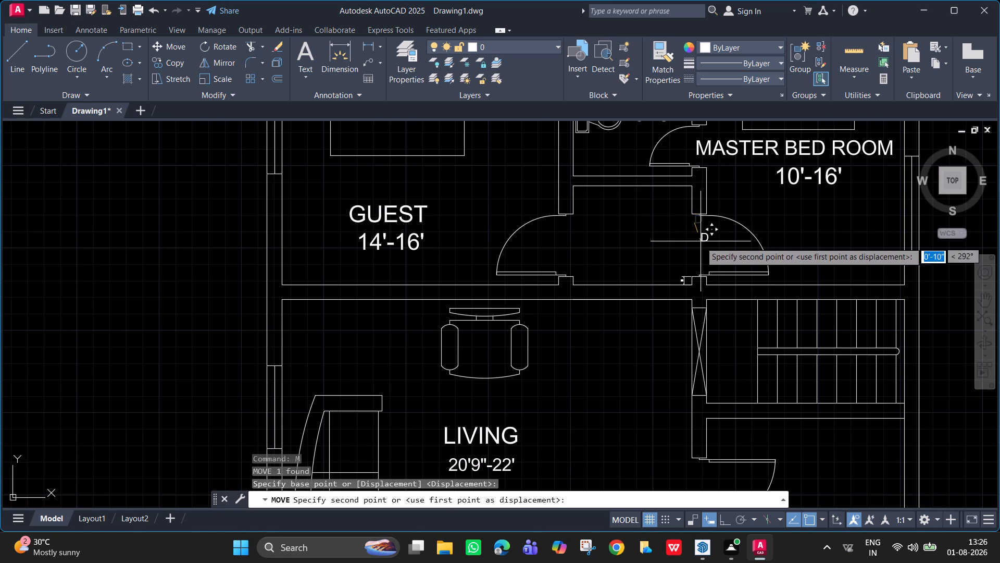
left_click(692, 253)
key("Escape")
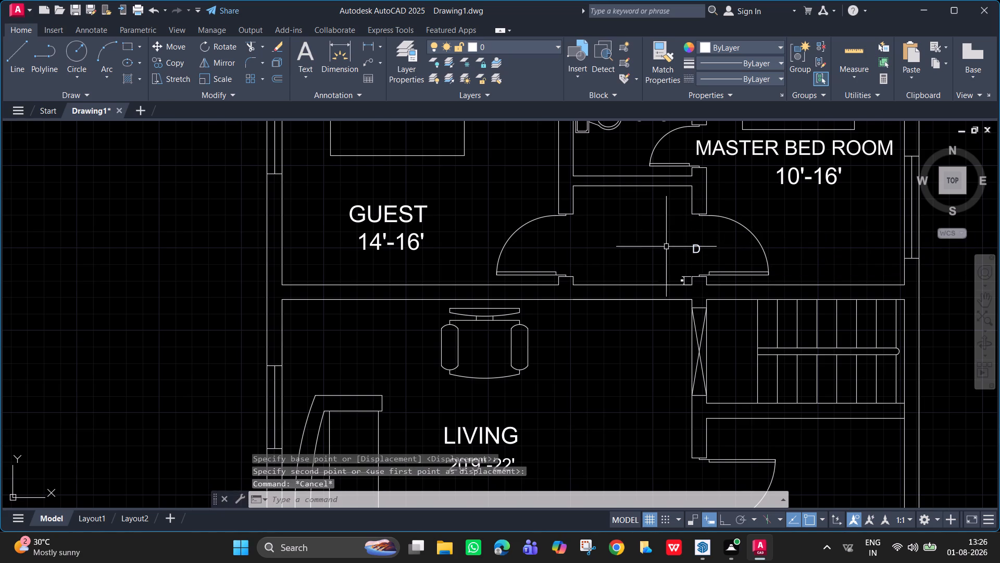
Copy the D label horizontally with Ortho on, about 6'-10" across to the guest room's lobby door opening.
left_click(703, 256)
left_click(685, 243)
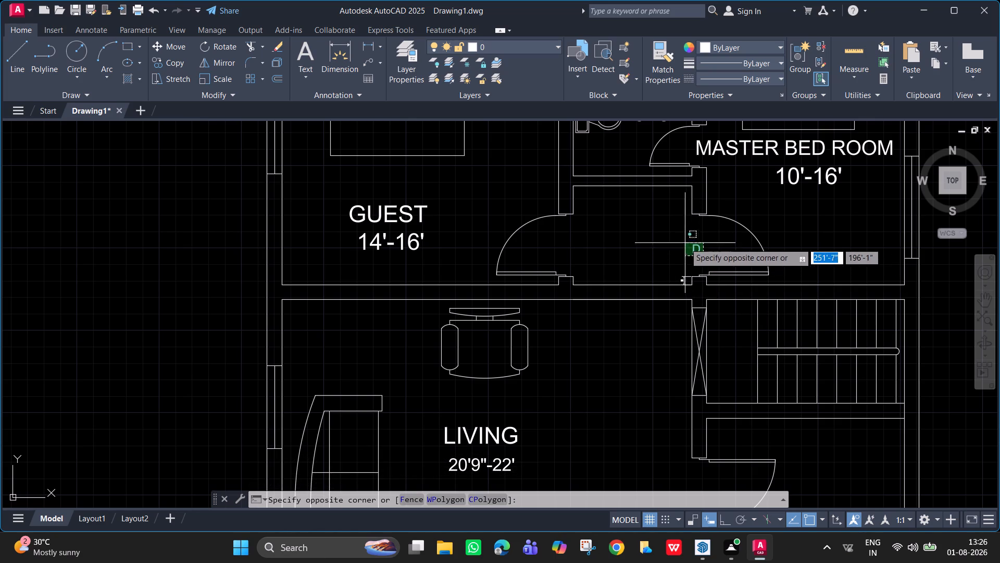
type("CO")
key("Return")
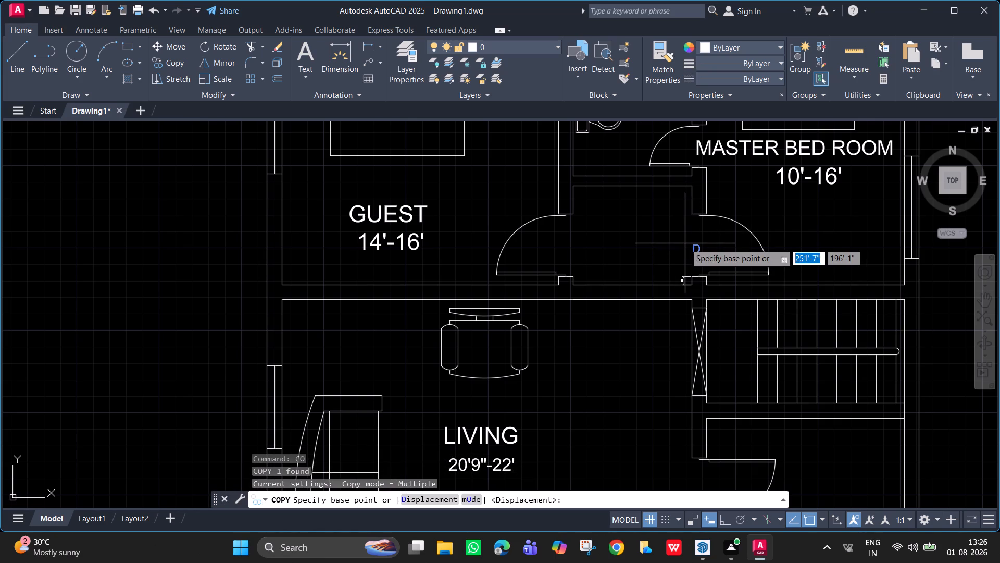
left_click(699, 252)
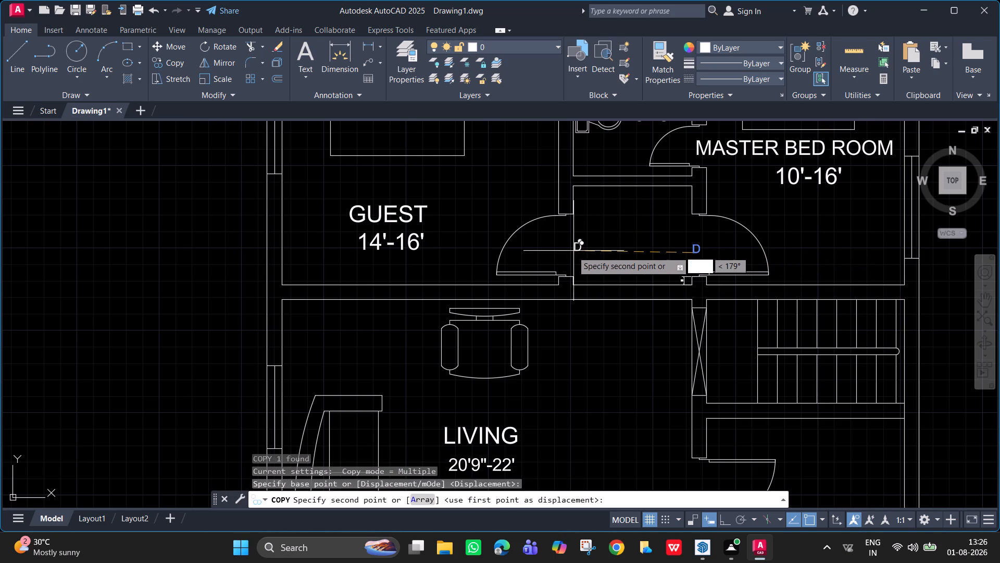
key("F8")
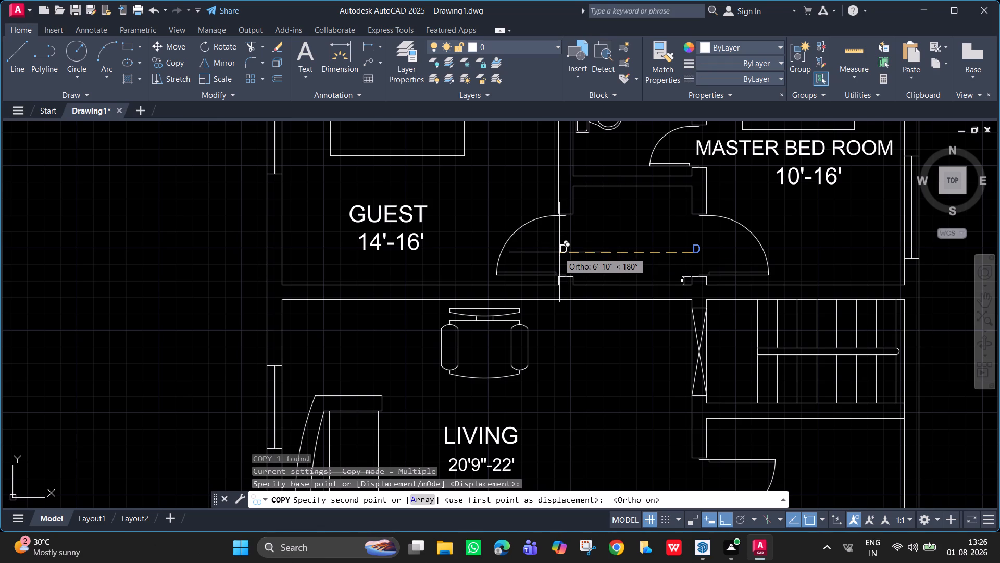
left_click(560, 252)
key("Escape")
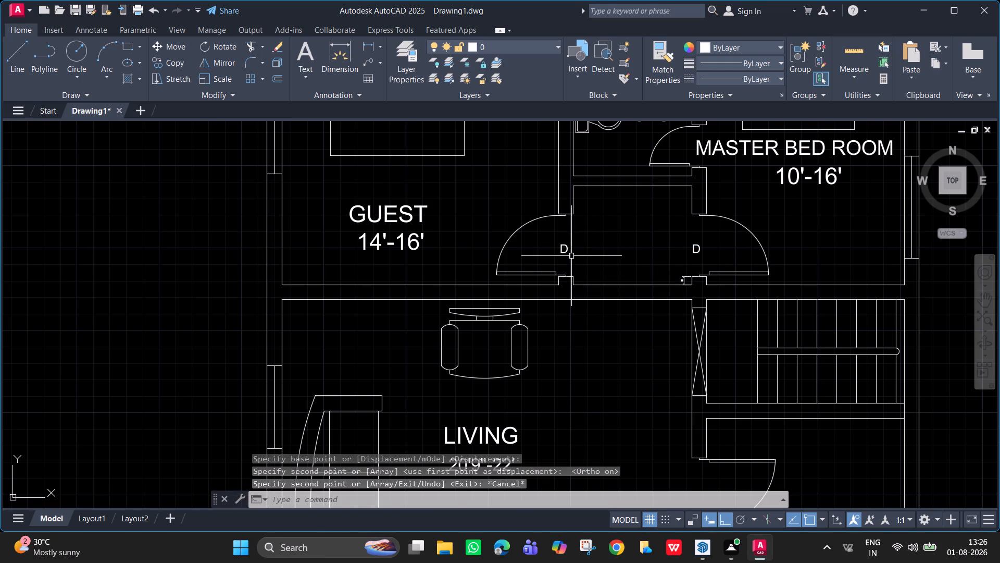
Copy the guest door's D label, with Ortho off, into the study door opening and the living room's entrance door opening.
scroll(571, 256, "down", 1)
left_click(571, 256)
left_click(558, 247)
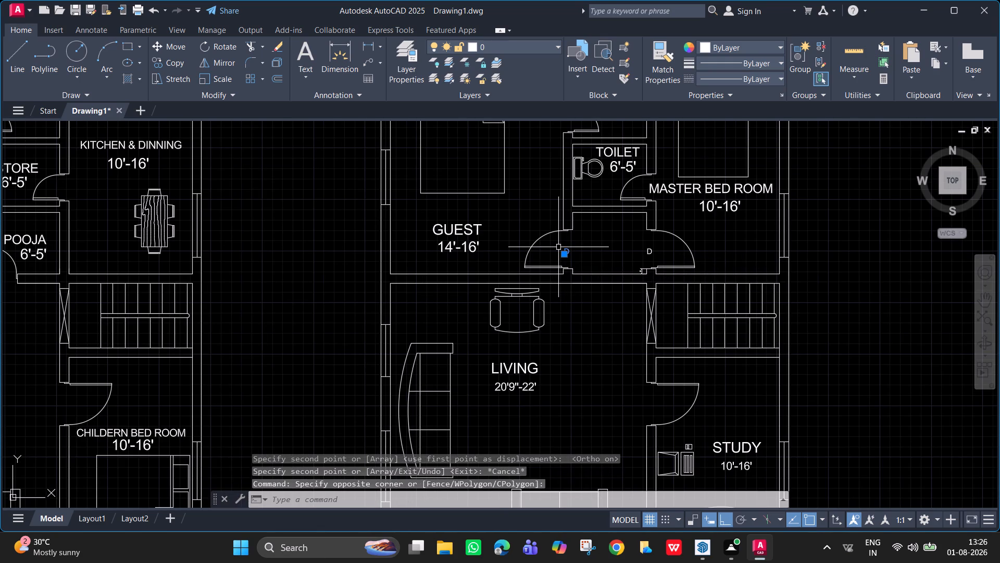
type("CO")
key("Return")
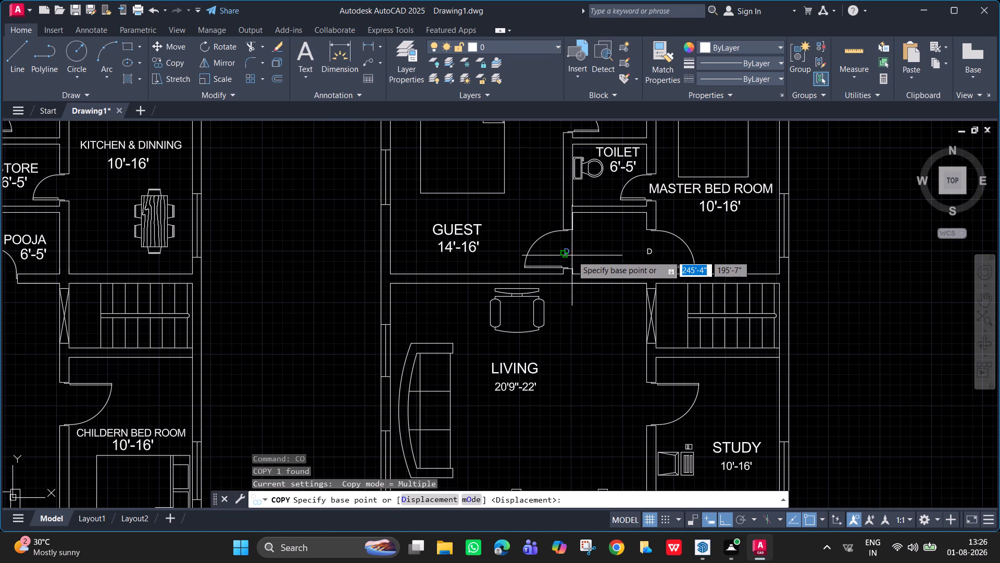
left_click(566, 252)
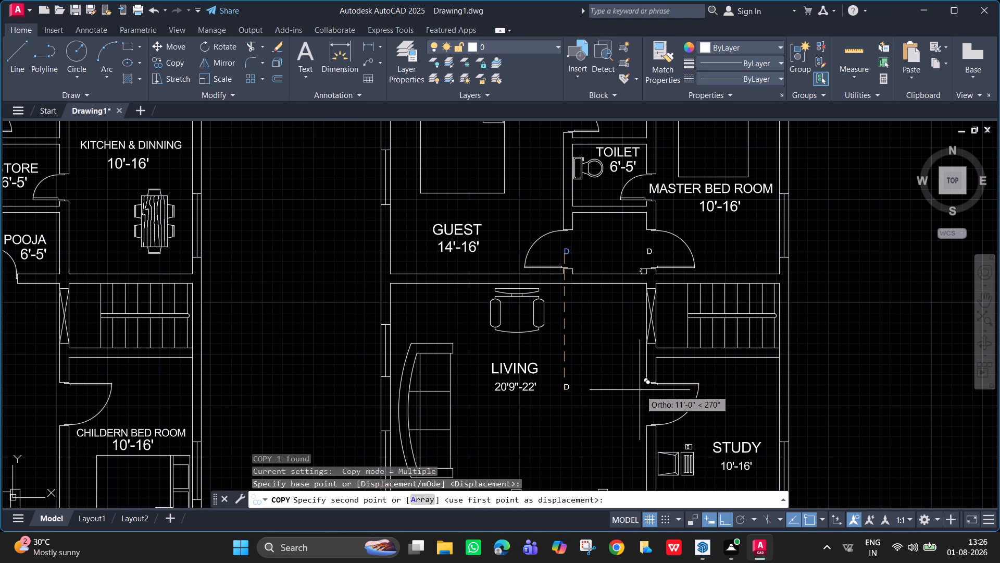
key("F8")
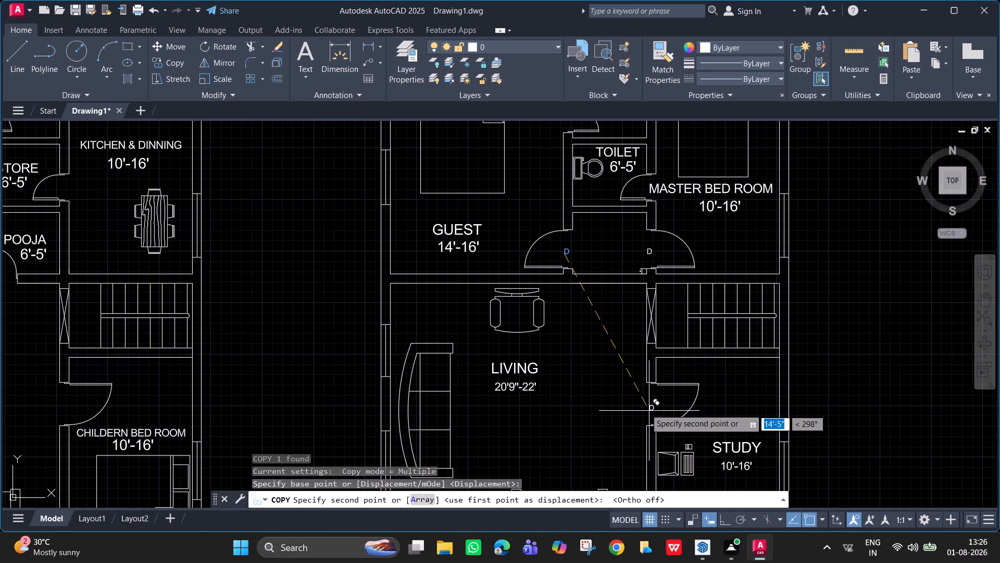
left_click(651, 412)
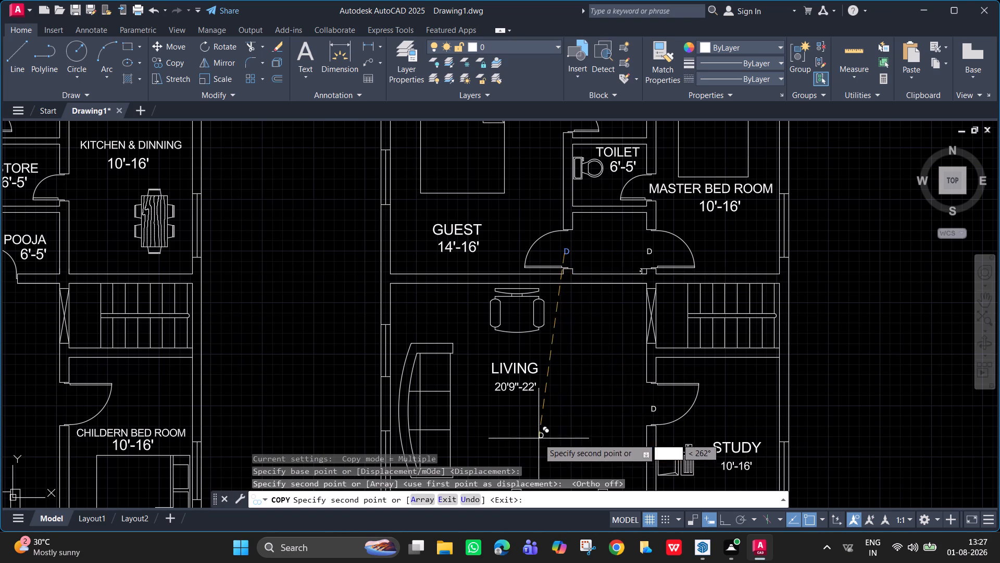
scroll(539, 438, "down", 1)
middle_click_drag(539, 438, 541, 177)
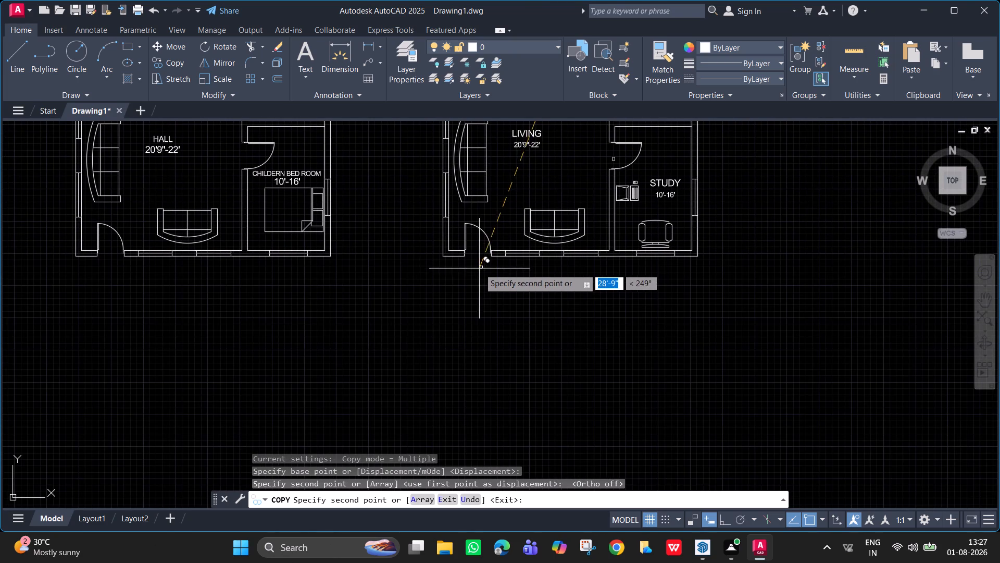
scroll(481, 268, "up", 2)
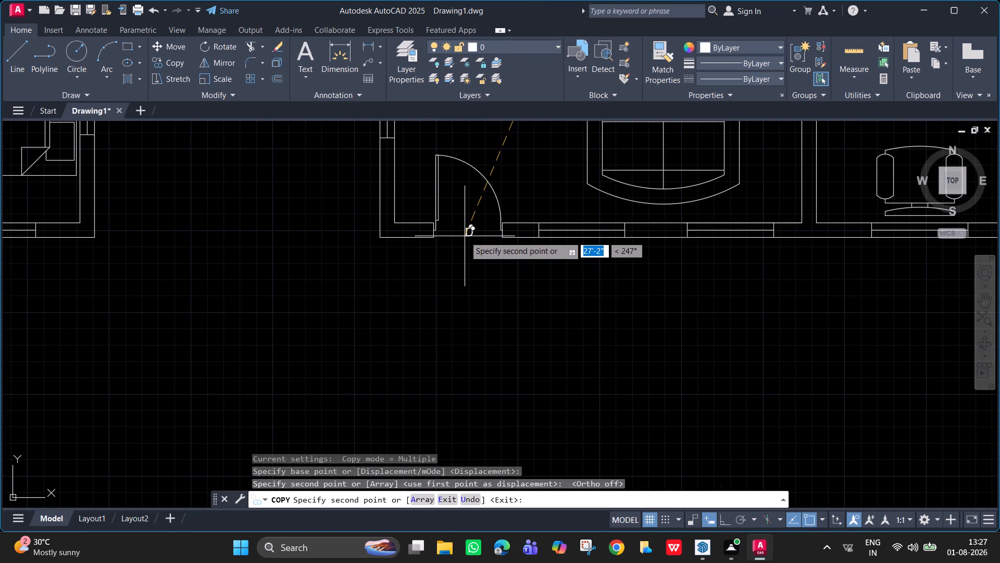
left_click(463, 234)
Copy the D label into the door opening between the second plan's guest room and its upper toilet.
scroll(543, 219, "down", 1)
middle_click_drag(547, 230, 517, 478)
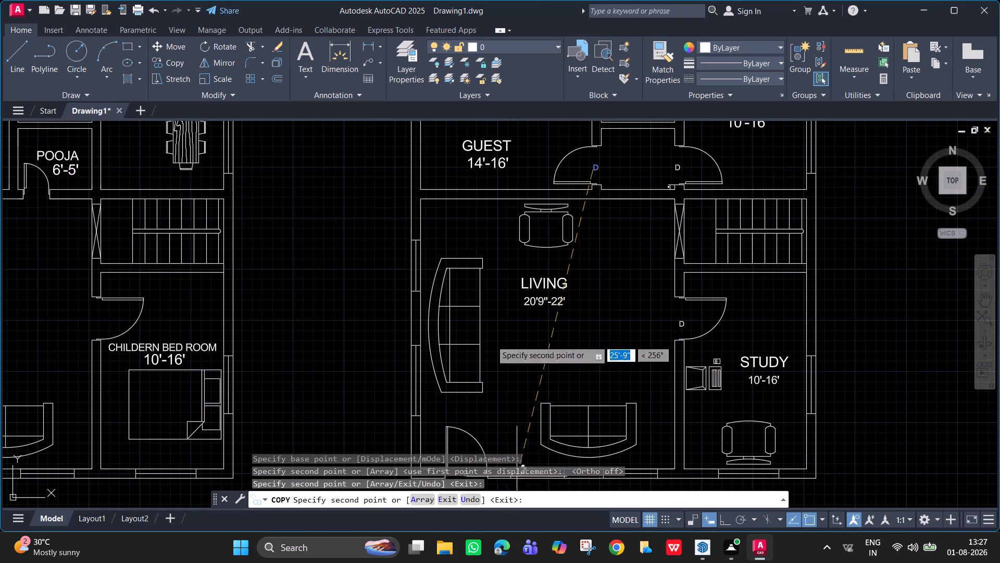
middle_click_drag(502, 273, 524, 401)
scroll(510, 287, "down", 1)
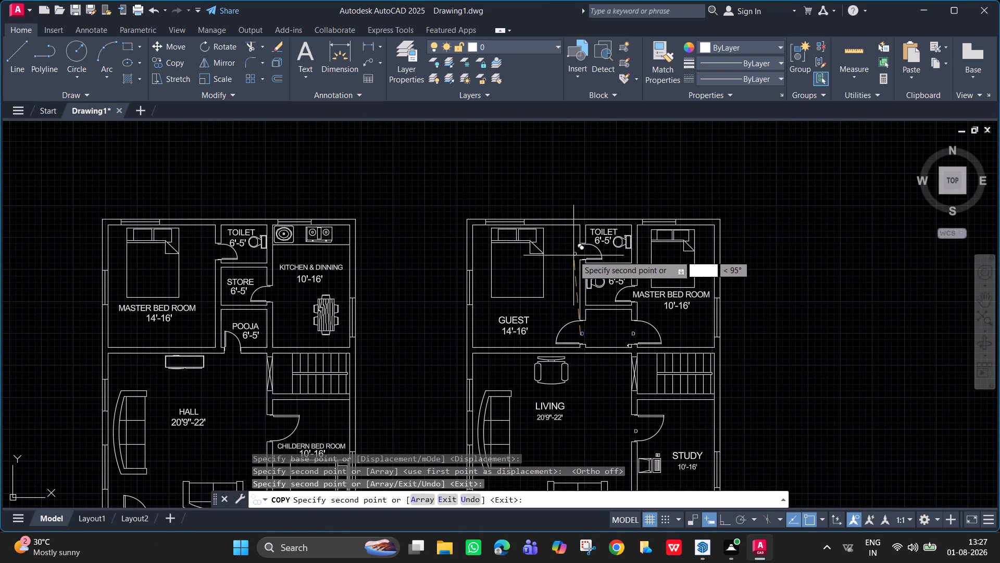
scroll(582, 260, "up", 3)
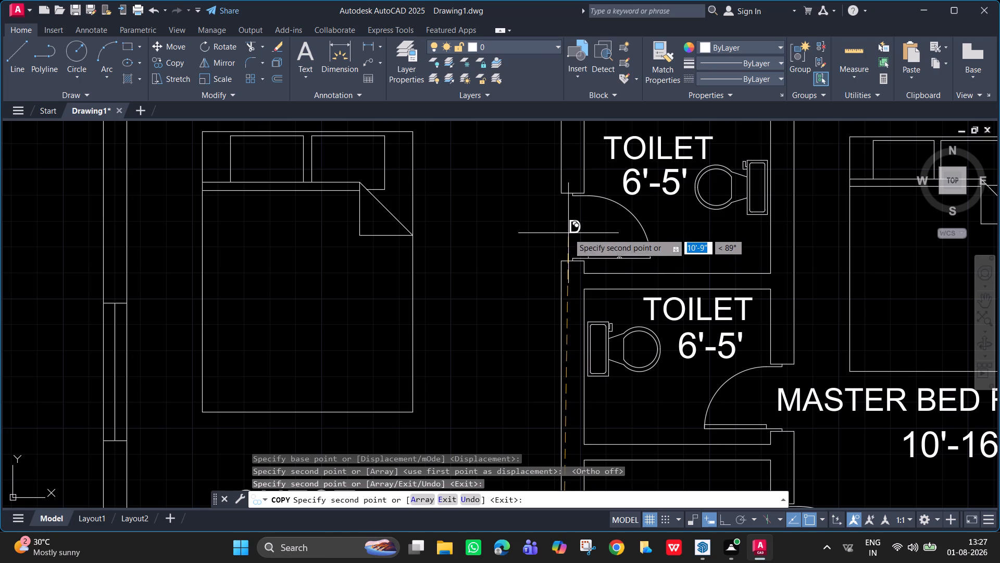
left_click(568, 234)
middle_click_drag(808, 270, 691, 254)
scroll(692, 255, "down", 1)
middle_click_drag(692, 264, 690, 295)
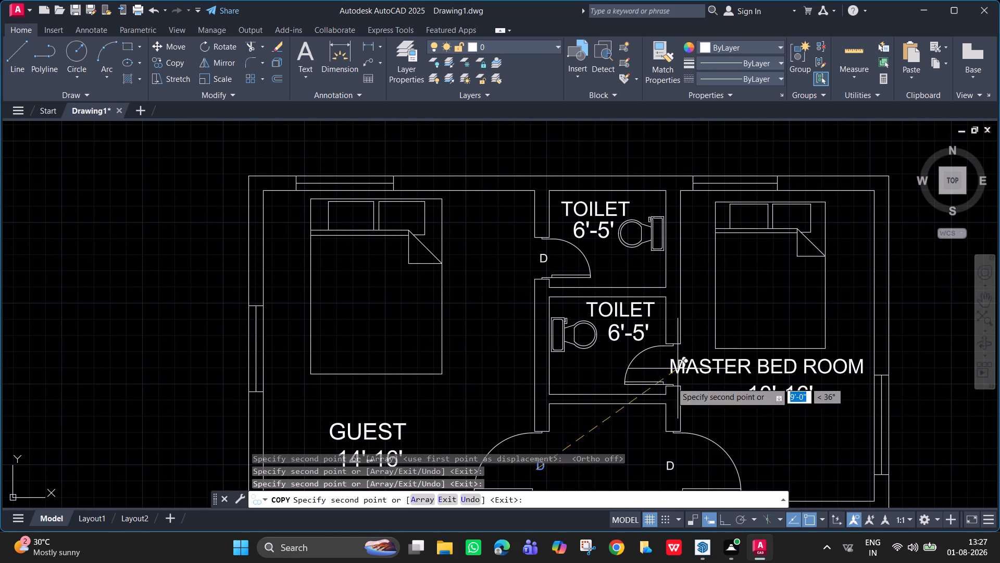
key("Escape")
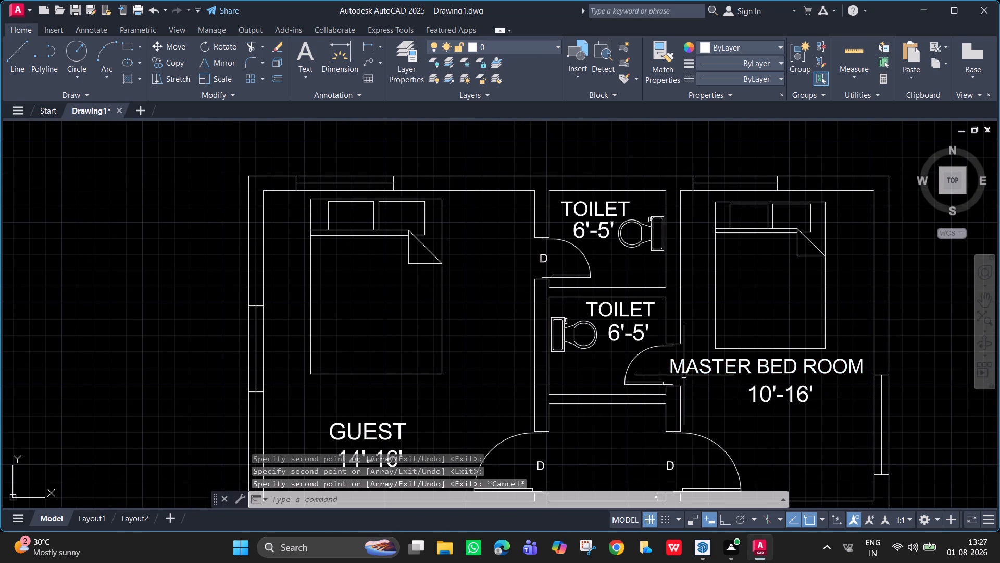
Scale down the second plan's MASTER BED ROOM text slightly, using its lower-left insertion point as the base.
left_click(683, 369)
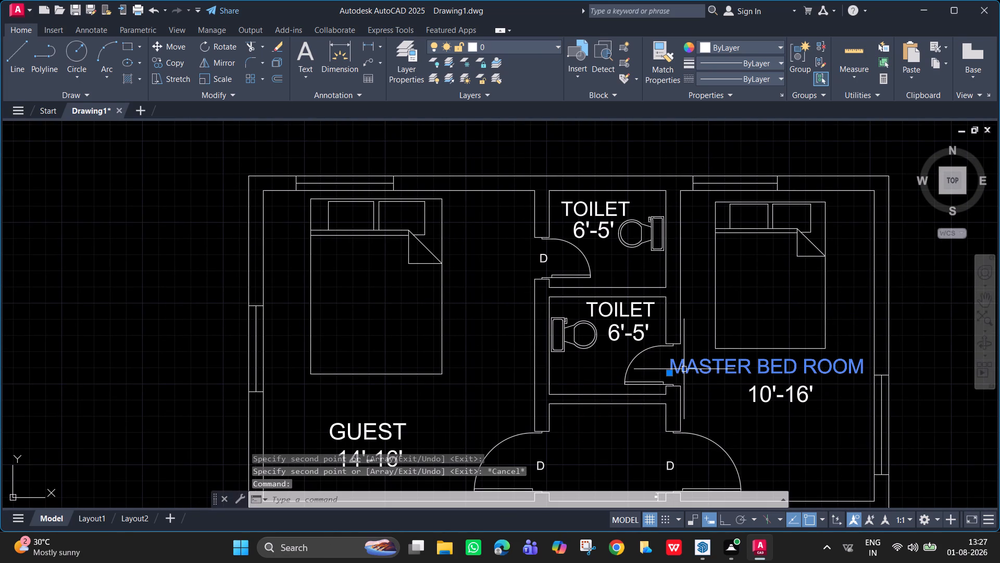
type("SC")
key("Return")
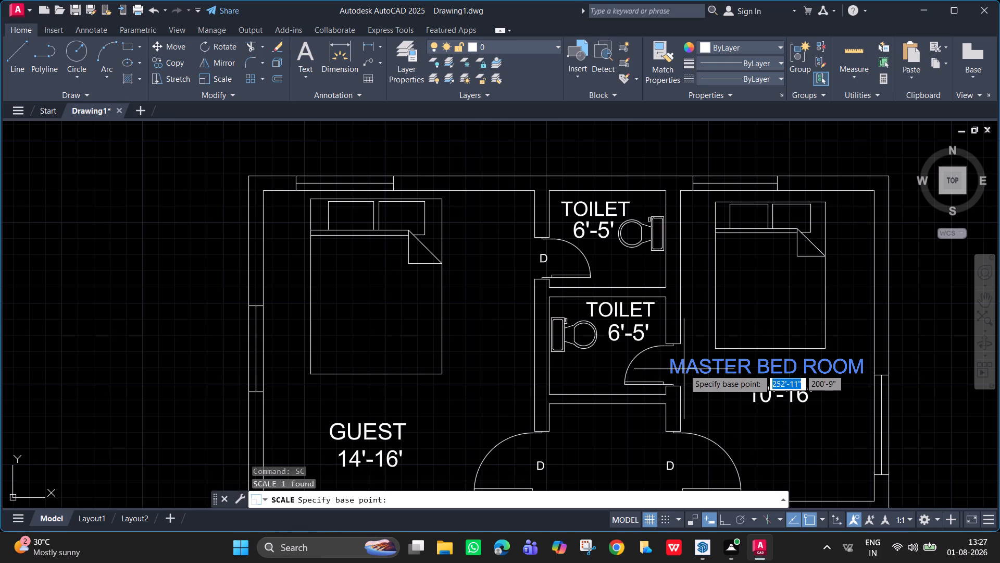
left_click(671, 376)
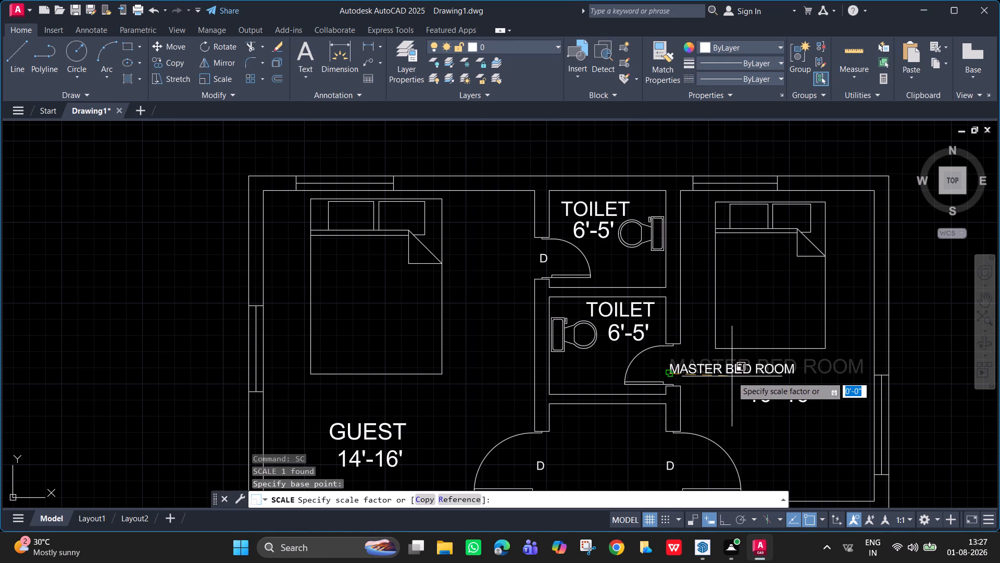
left_click(746, 378)
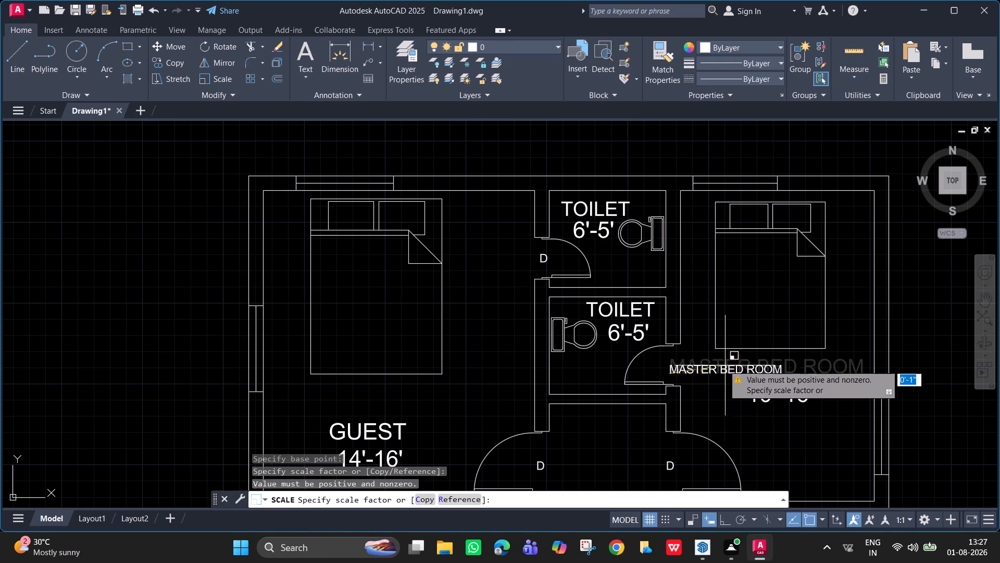
left_click(754, 374)
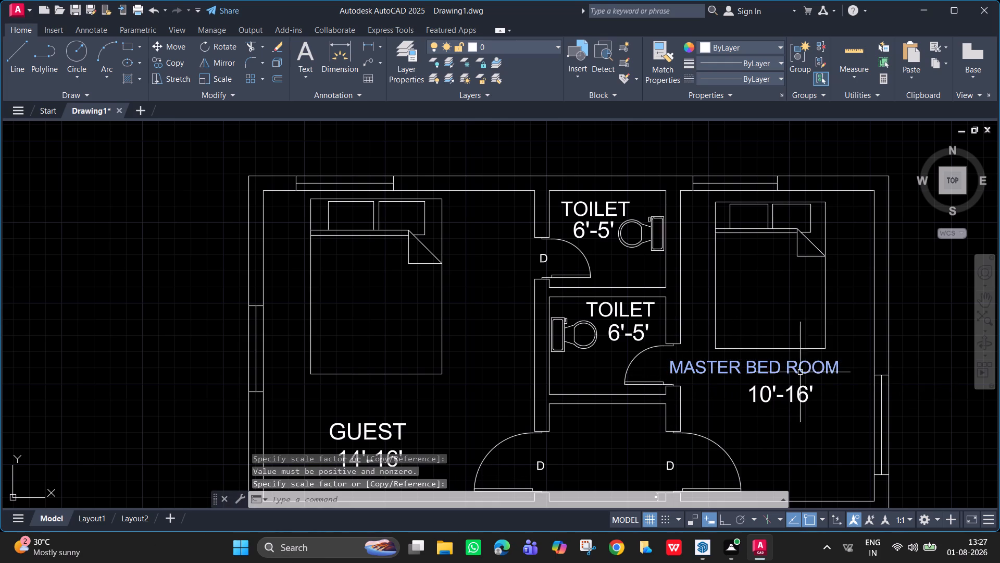
Move the reduced MASTER BED ROOM text to the right, clear of the toilet door opening and above 10'-16'.
left_click(786, 365)
key("m")
key("Return")
left_click(784, 364)
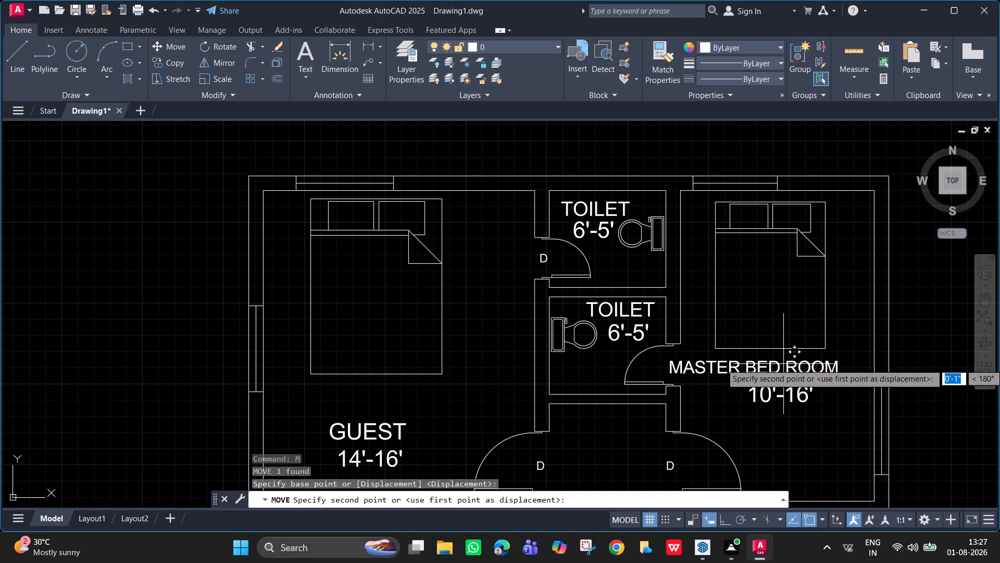
left_click(811, 363)
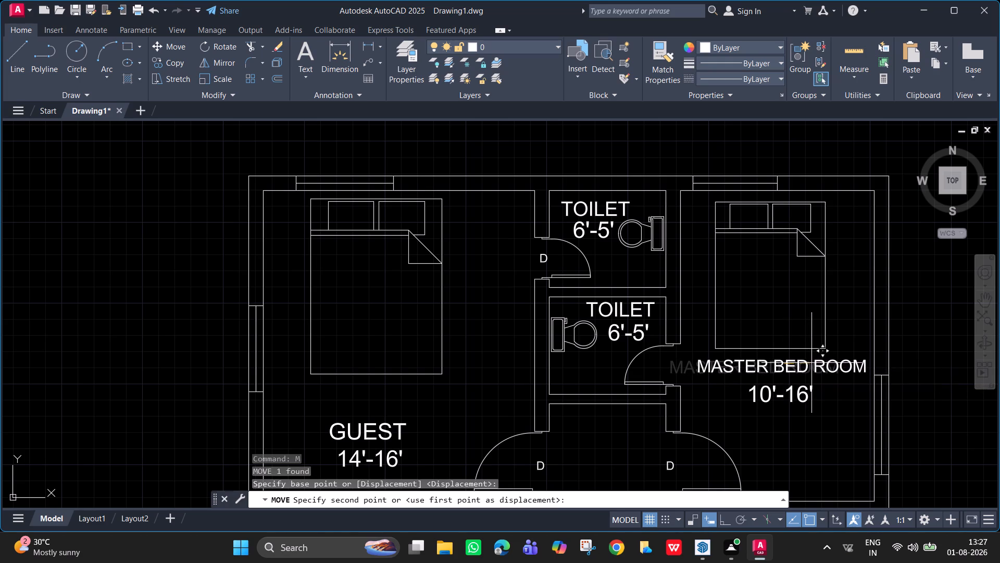
Copy the guest toilet's D label into the door opening between the lower toilet and the second plan's master bedroom.
left_click(544, 263)
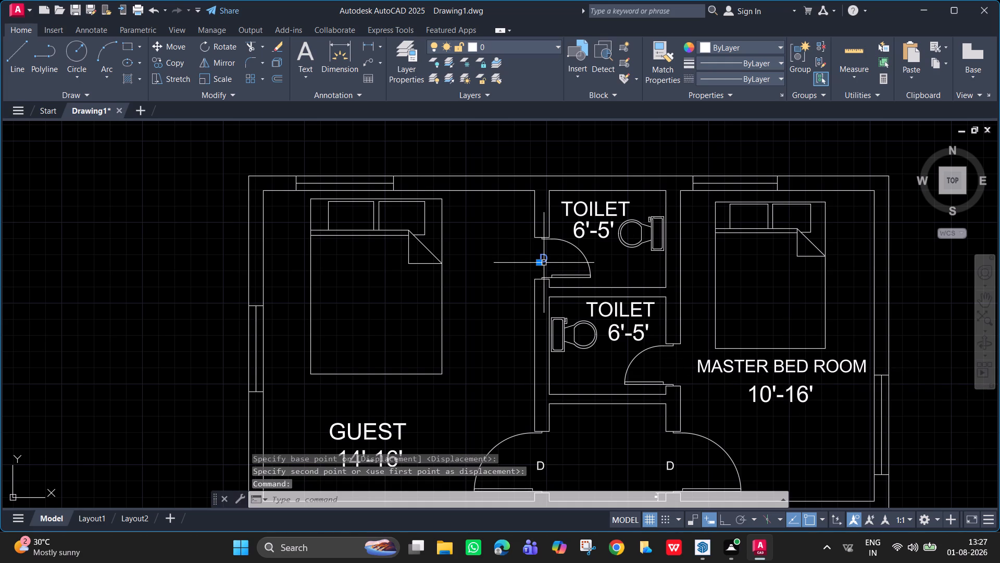
type("CO")
key("Return")
left_click(544, 264)
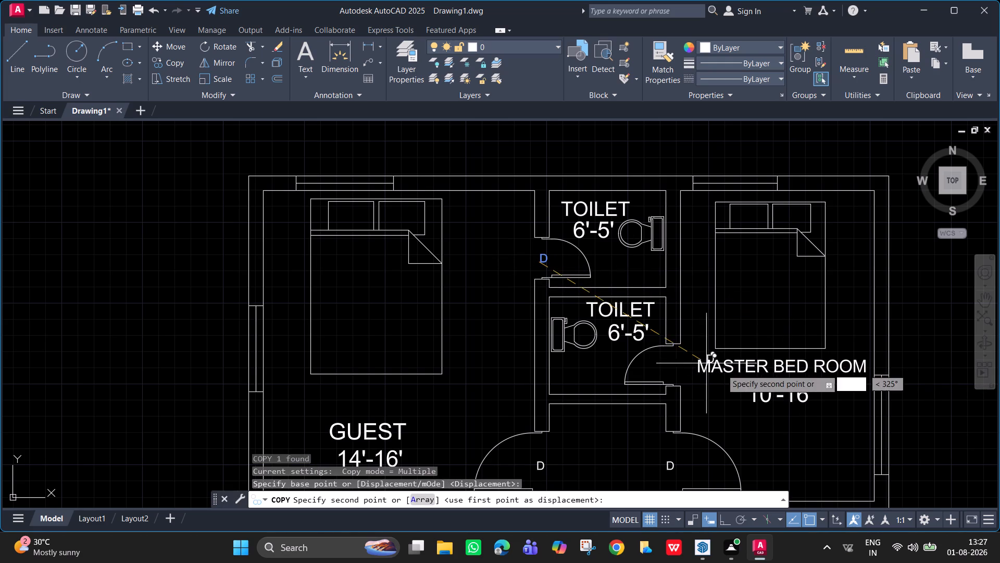
left_click(667, 370)
key("Escape")
key("Escape")
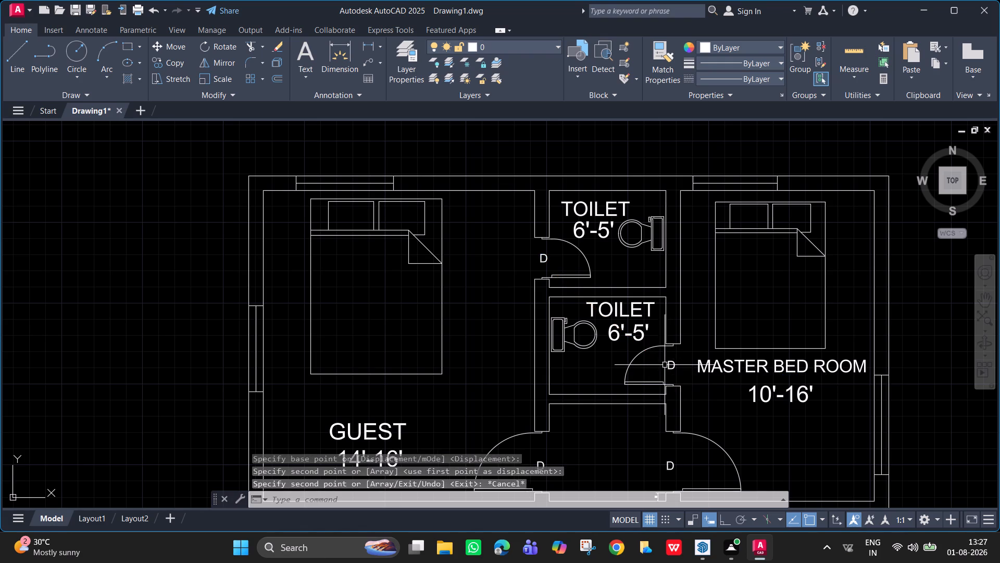
Copy the D label at the guest room's lobby door into the first plan's pooja door opening.
scroll(754, 356, "down", 1)
middle_click_drag(750, 353, 757, 254)
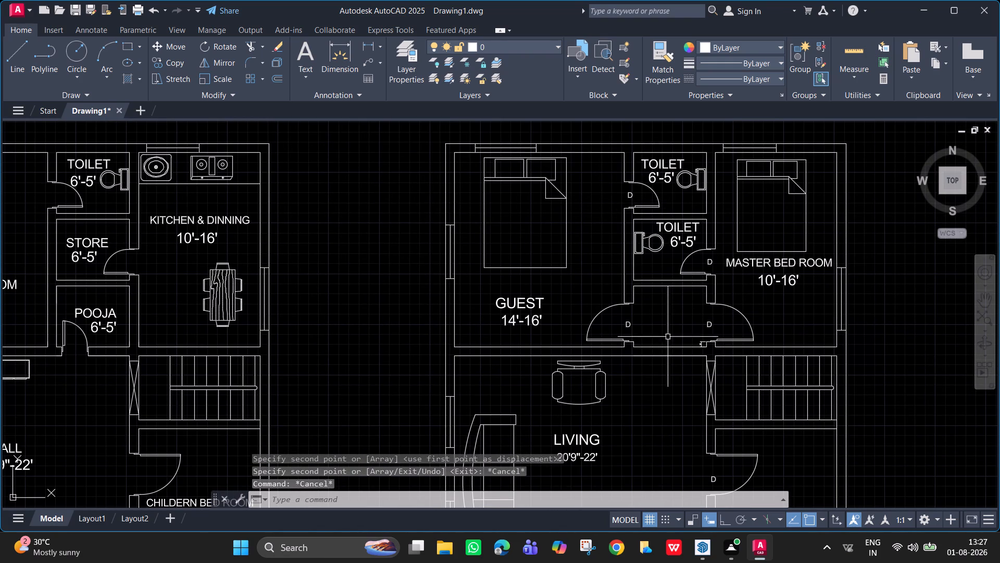
middle_click_drag(726, 477, 718, 283)
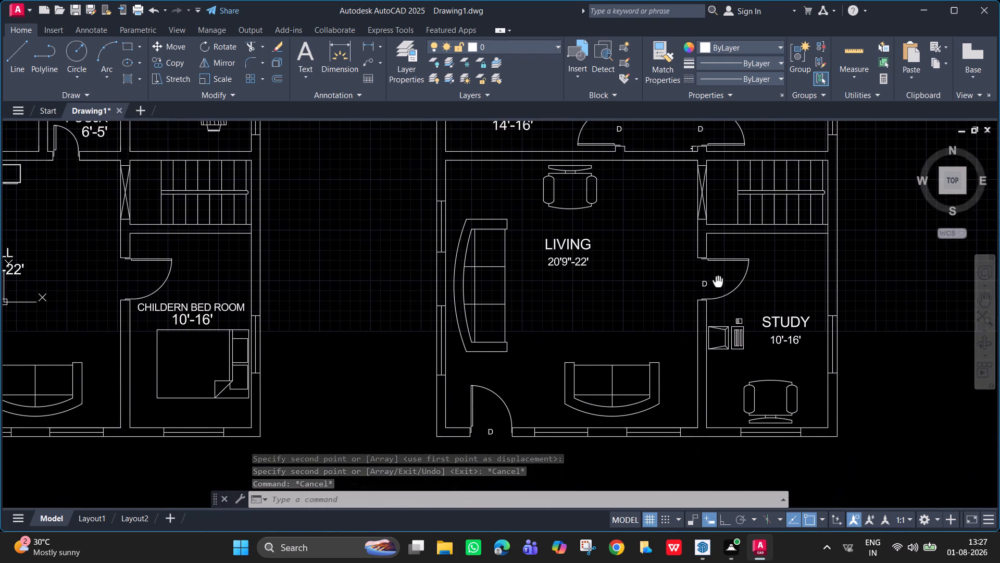
middle_click_drag(718, 283, 837, 399)
scroll(600, 420, "down", 1)
middle_click_drag(455, 400, 767, 406)
middle_click_drag(881, 298, 749, 279)
scroll(873, 305, "up", 2)
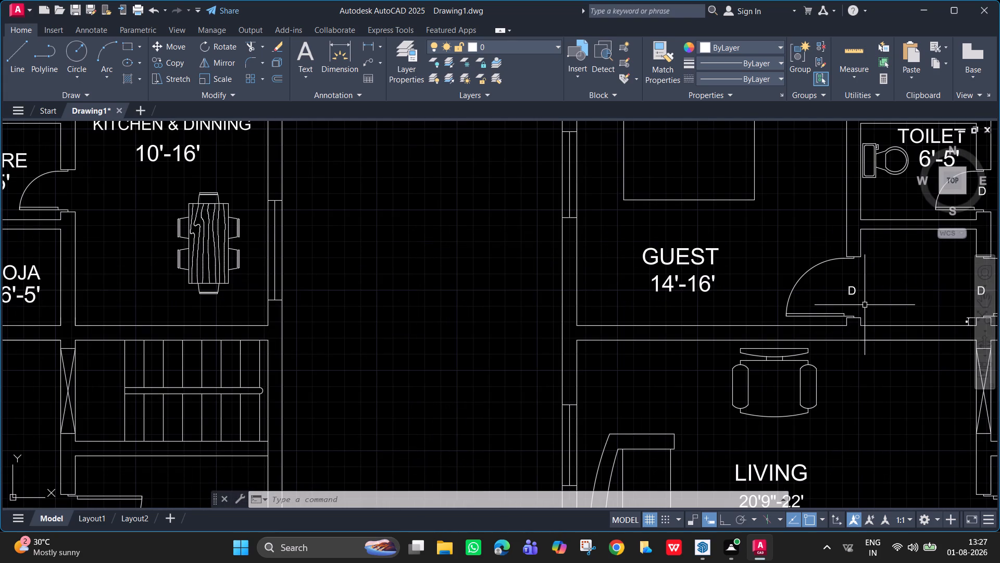
left_click(862, 305)
left_click(834, 275)
type("CO")
key("Return")
left_click(851, 299)
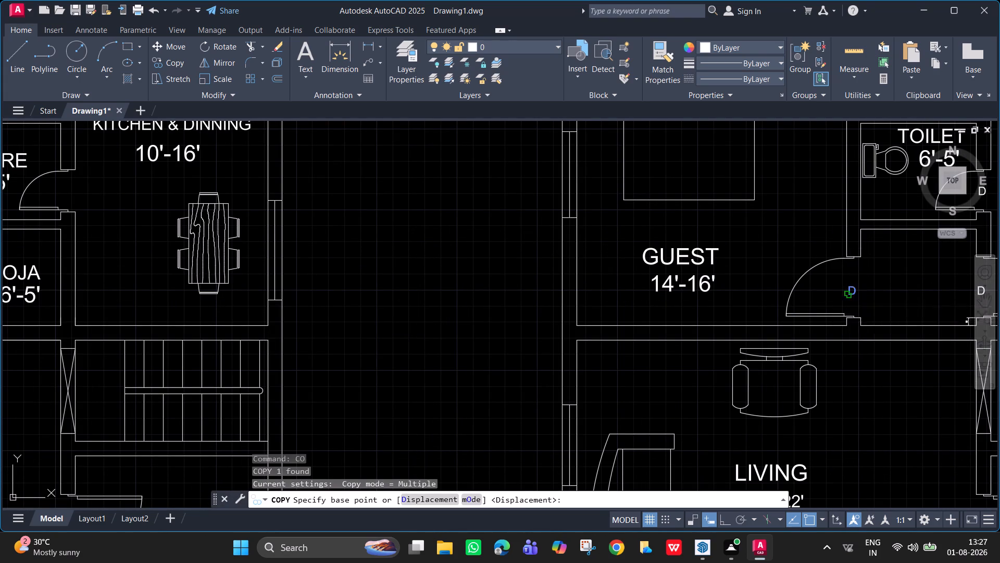
scroll(281, 285, "down", 1)
middle_click_drag(282, 285, 776, 294)
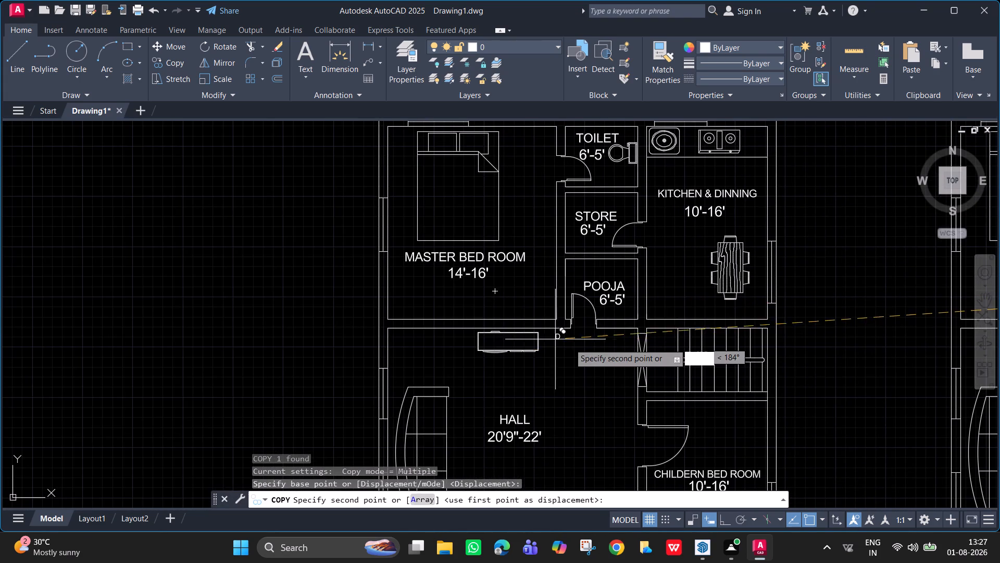
scroll(577, 332, "up", 1)
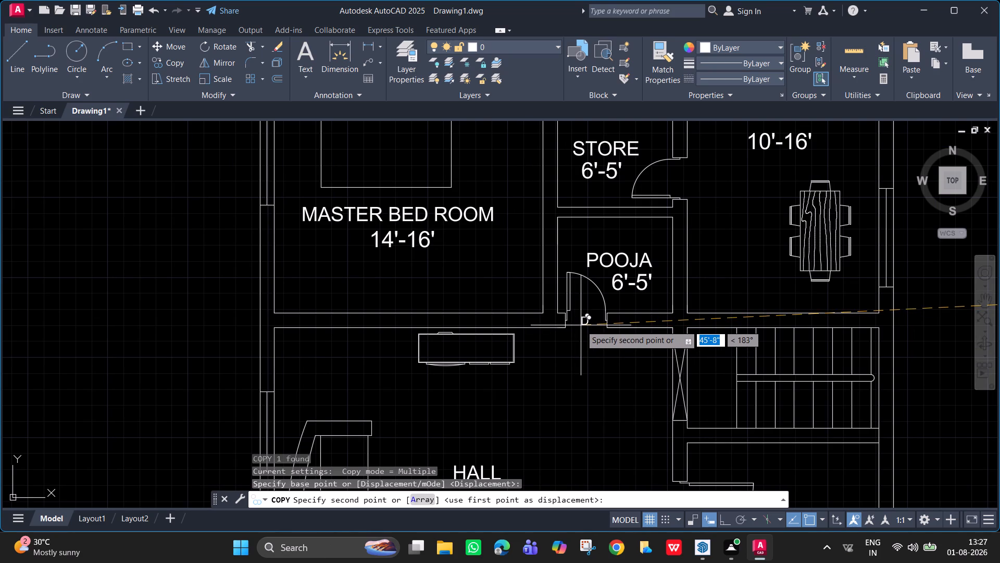
left_click(581, 325)
Place further copies of the D label in the first plan's children's bedroom door opening and the hall's entrance door opening.
scroll(696, 411, "down", 1)
middle_click_drag(695, 410, 653, 261)
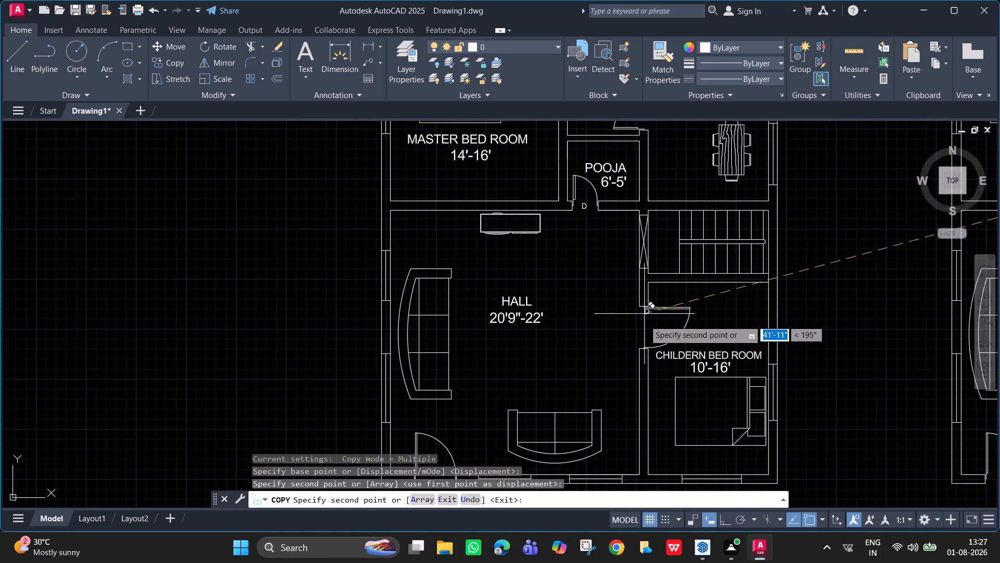
scroll(642, 329, "up", 1)
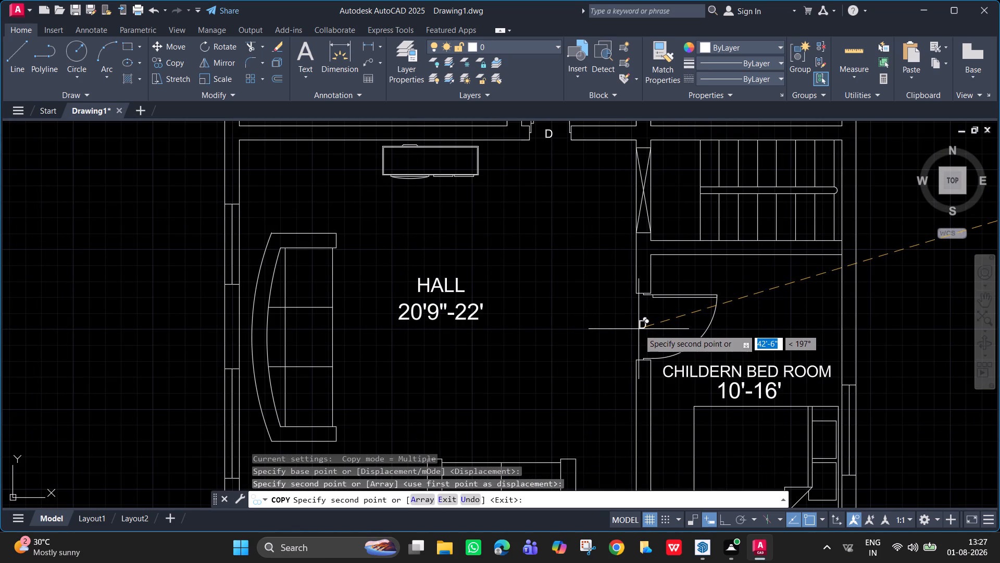
left_click(639, 331)
middle_click_drag(510, 420, 601, 198)
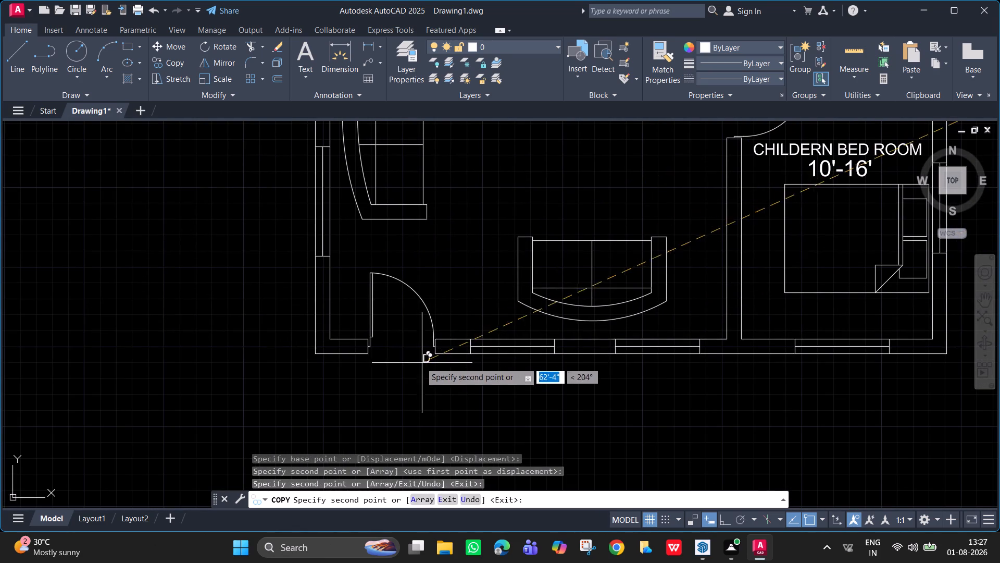
left_click(393, 350)
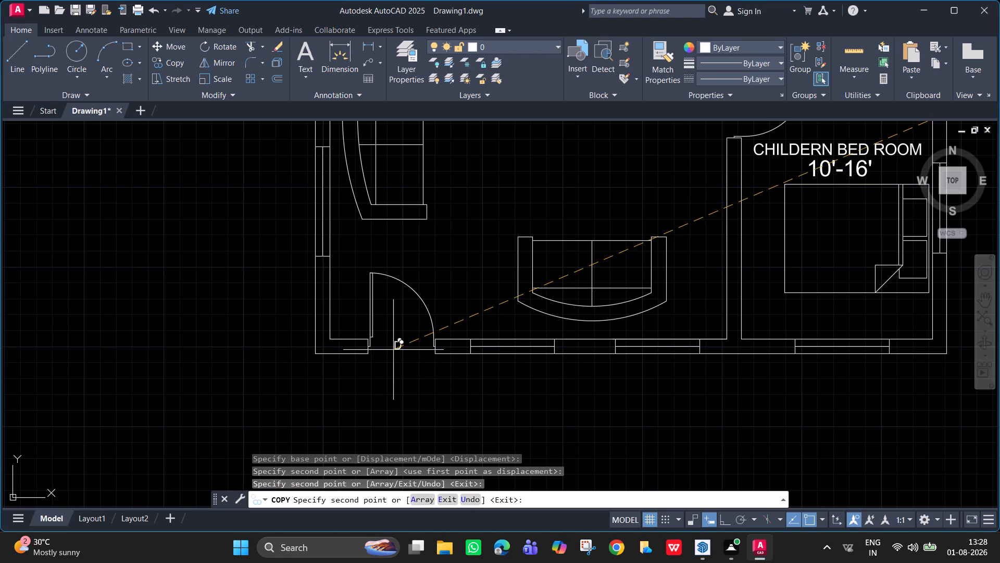
Place further copies of the D label in the first plan's toilet and store door openings, ending the Copy command.
scroll(748, 234, "down", 1)
middle_click_drag(739, 254, 715, 460)
scroll(717, 335, "down", 1)
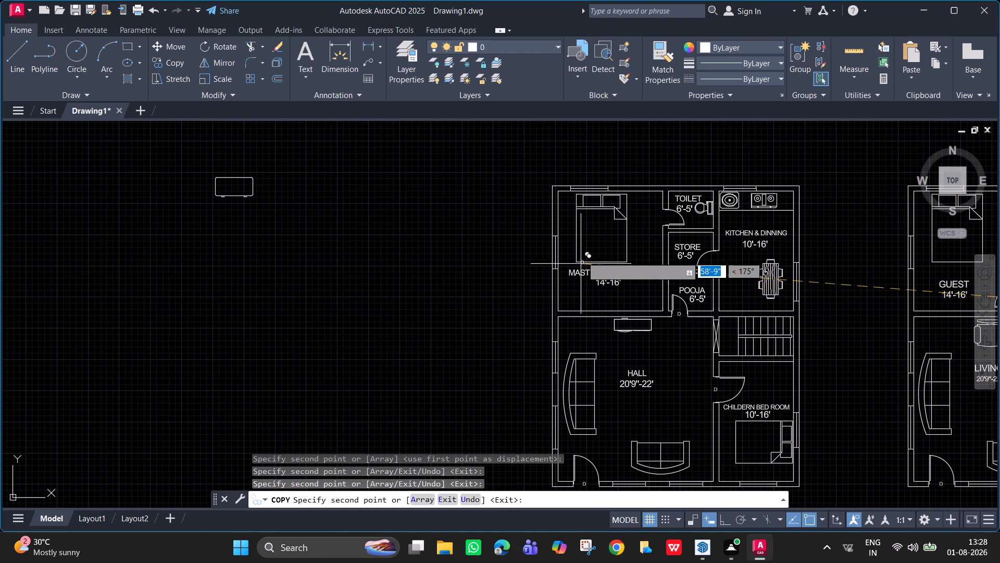
scroll(665, 229, "up", 3)
middle_click_drag(666, 230, 671, 347)
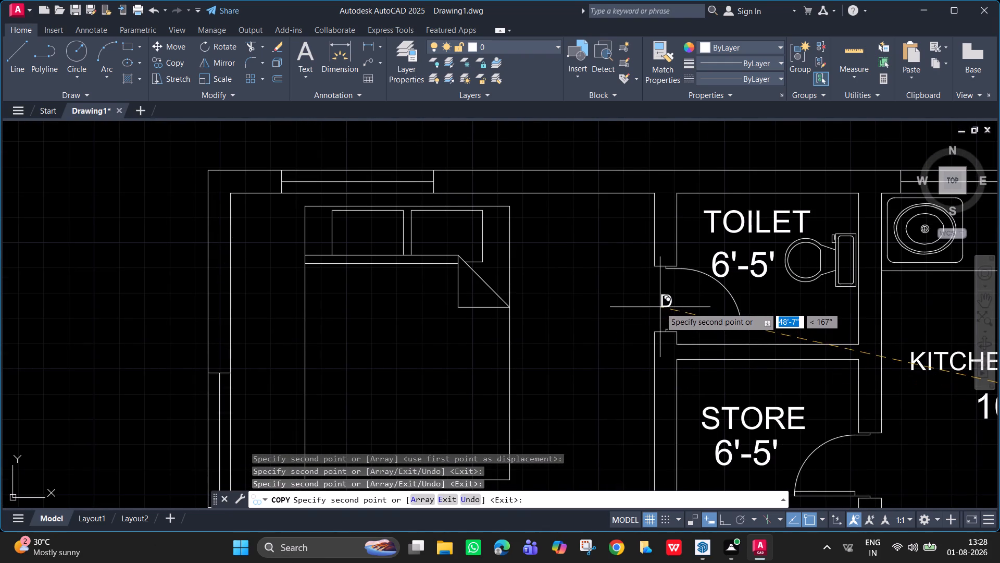
left_click(660, 307)
scroll(810, 331, "down", 1)
middle_click_drag(799, 334, 577, 303)
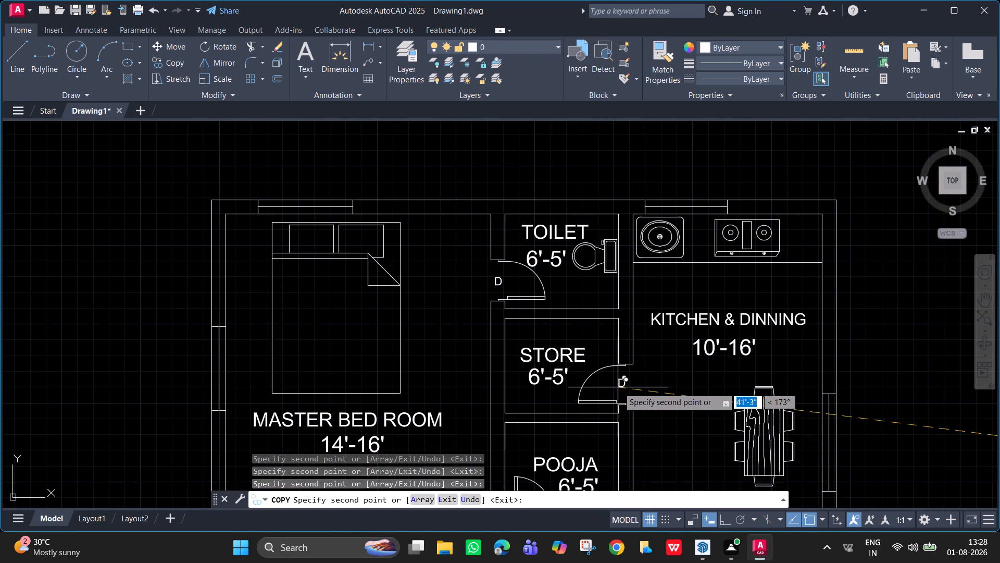
scroll(621, 387, "up", 1)
left_click(620, 390)
scroll(799, 361, "down", 2)
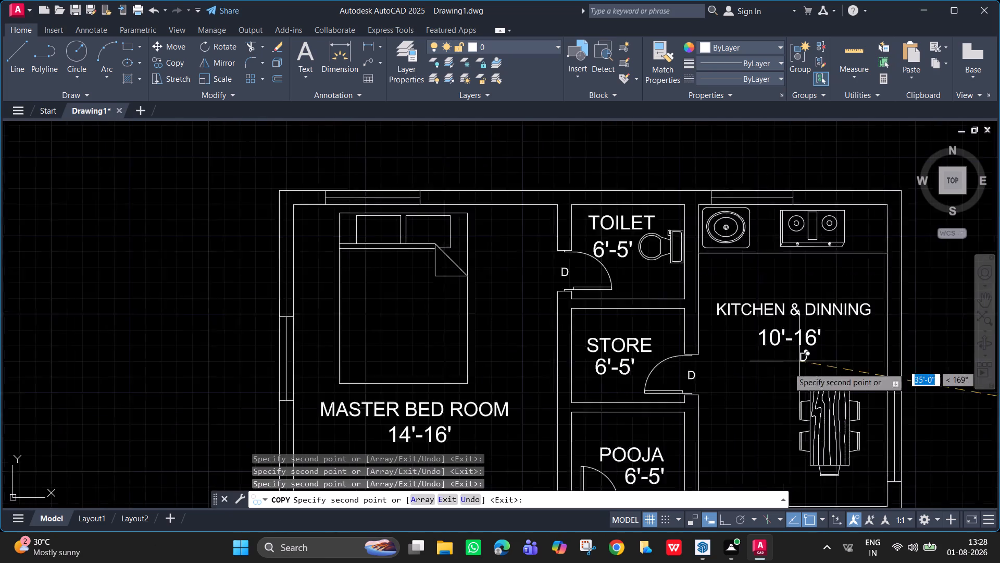
middle_click_drag(748, 334, 710, 270)
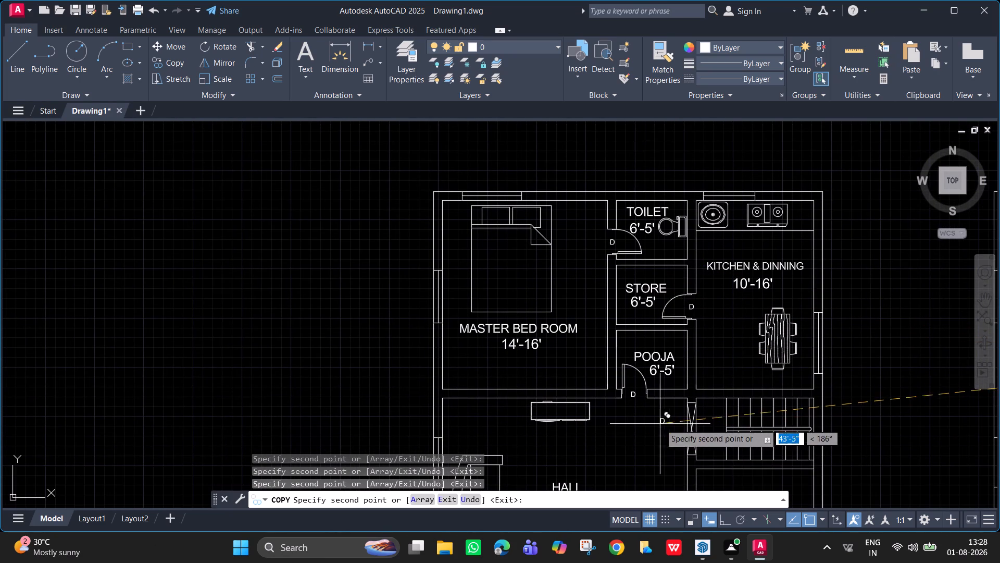
middle_click_drag(660, 424, 630, 270)
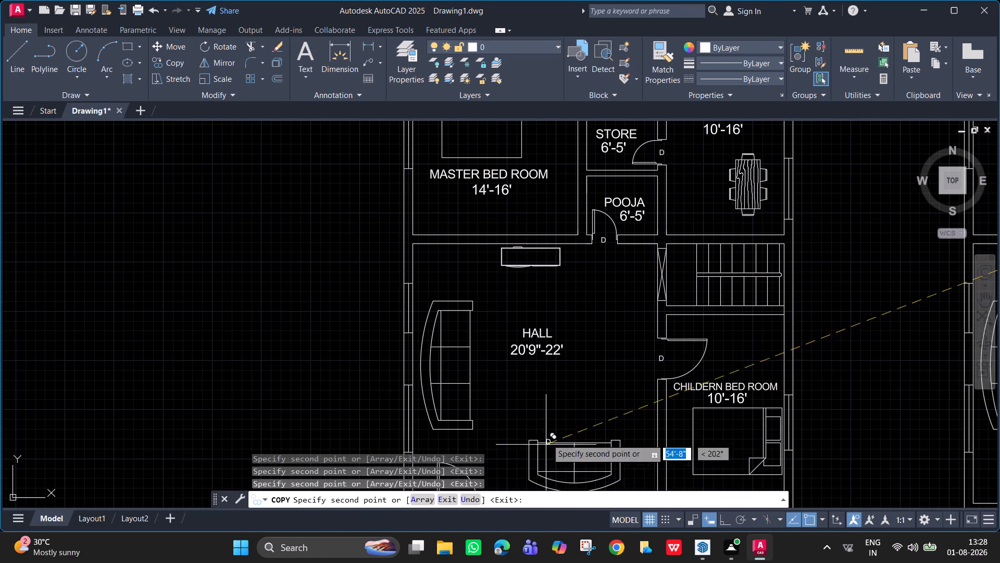
middle_click_drag(561, 361, 580, 484)
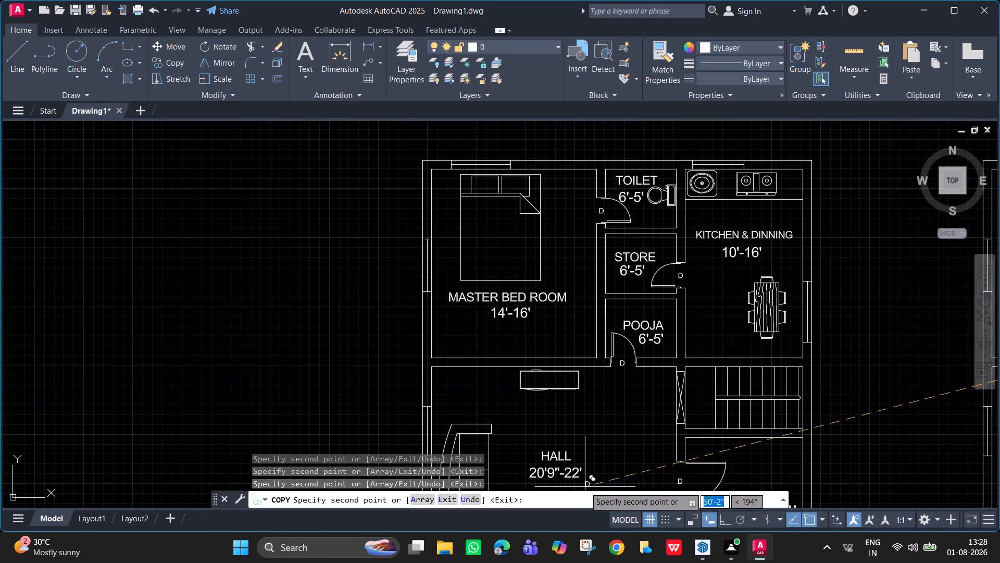
key("Escape")
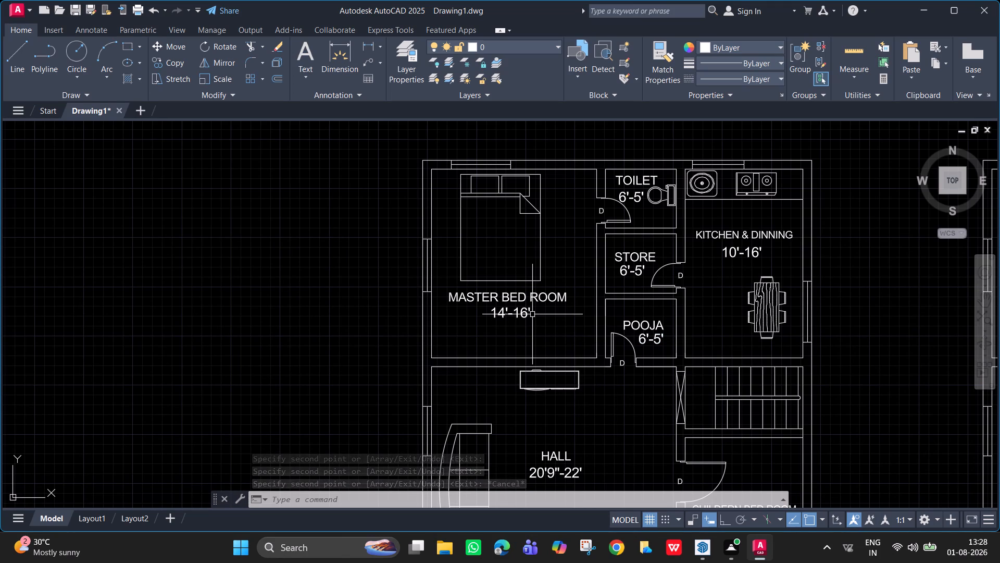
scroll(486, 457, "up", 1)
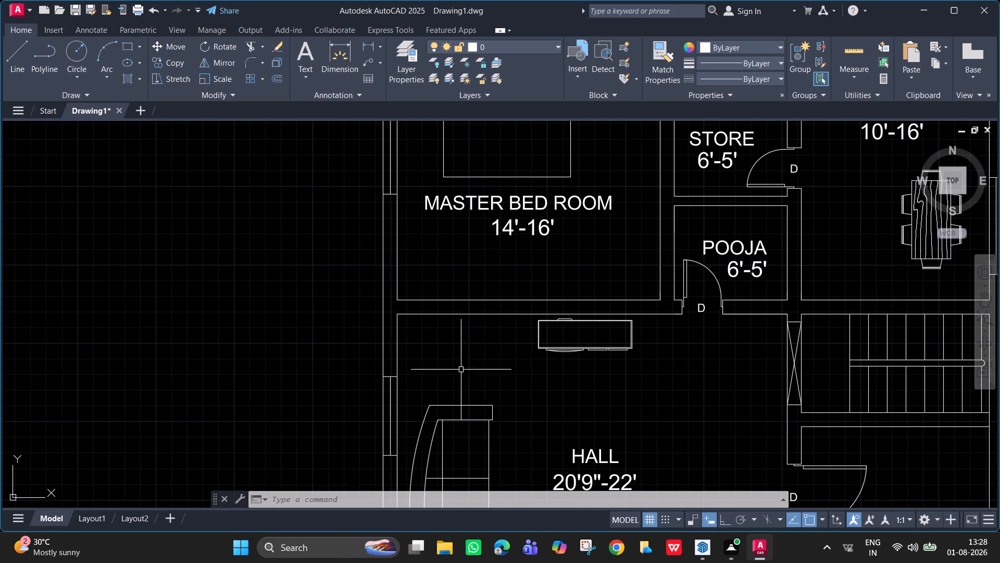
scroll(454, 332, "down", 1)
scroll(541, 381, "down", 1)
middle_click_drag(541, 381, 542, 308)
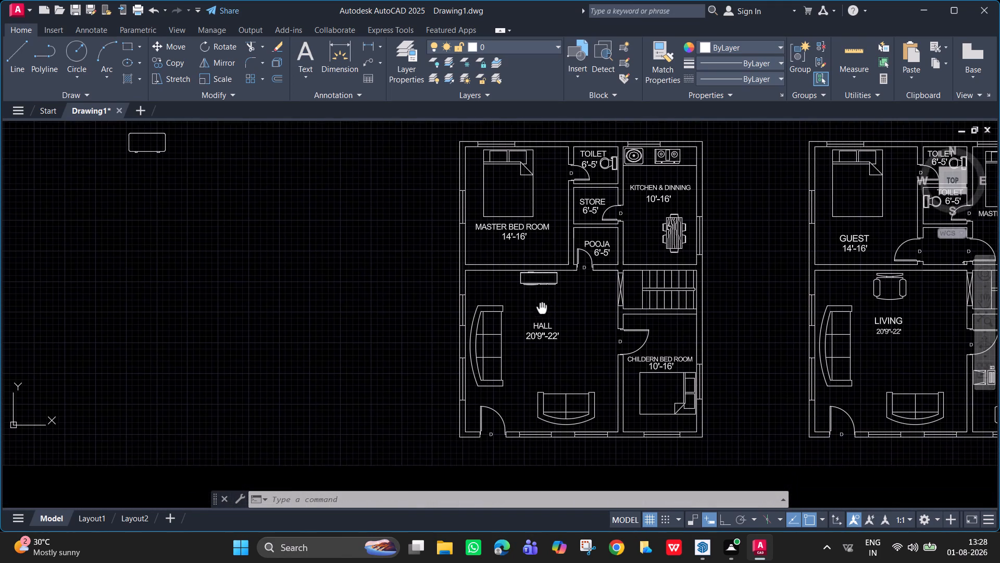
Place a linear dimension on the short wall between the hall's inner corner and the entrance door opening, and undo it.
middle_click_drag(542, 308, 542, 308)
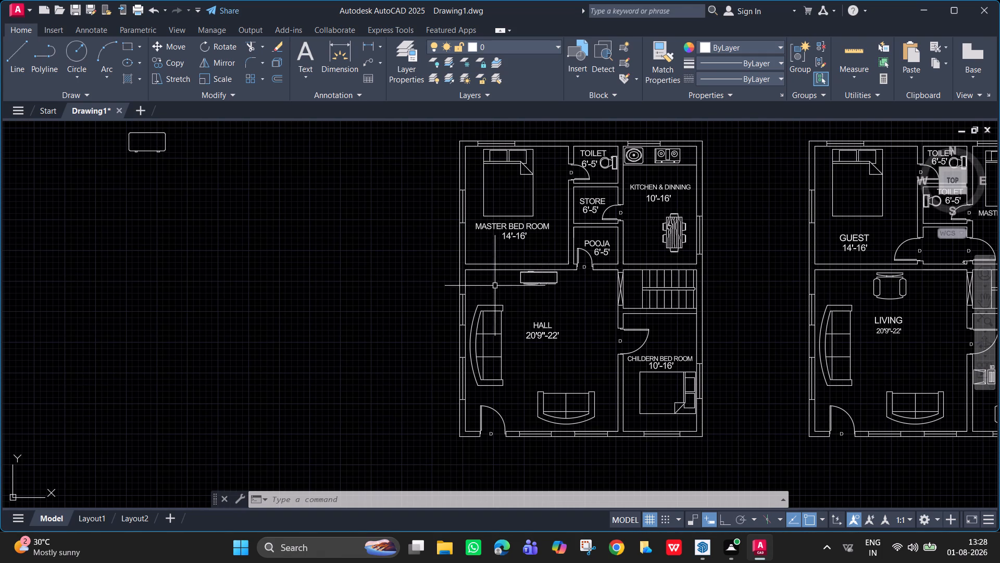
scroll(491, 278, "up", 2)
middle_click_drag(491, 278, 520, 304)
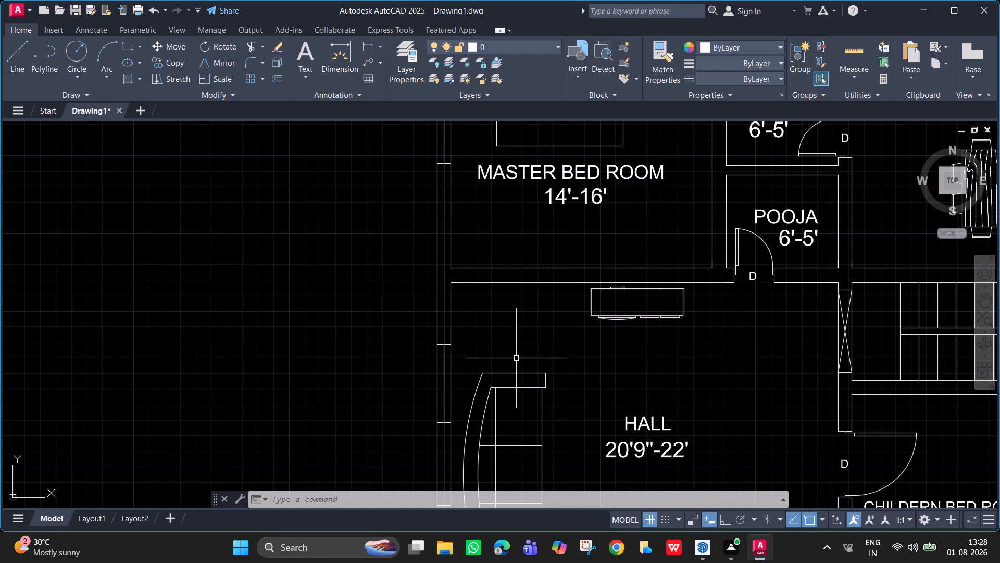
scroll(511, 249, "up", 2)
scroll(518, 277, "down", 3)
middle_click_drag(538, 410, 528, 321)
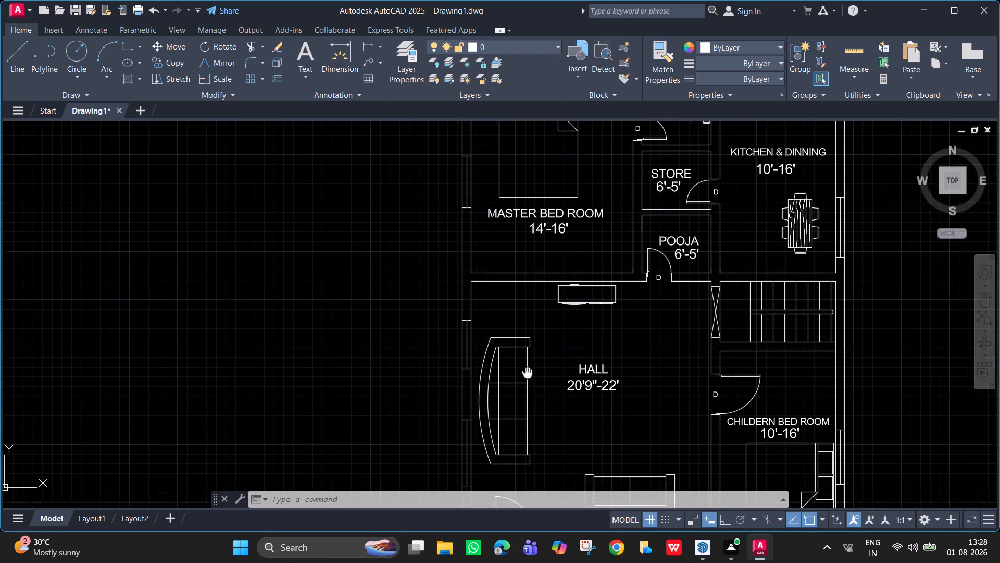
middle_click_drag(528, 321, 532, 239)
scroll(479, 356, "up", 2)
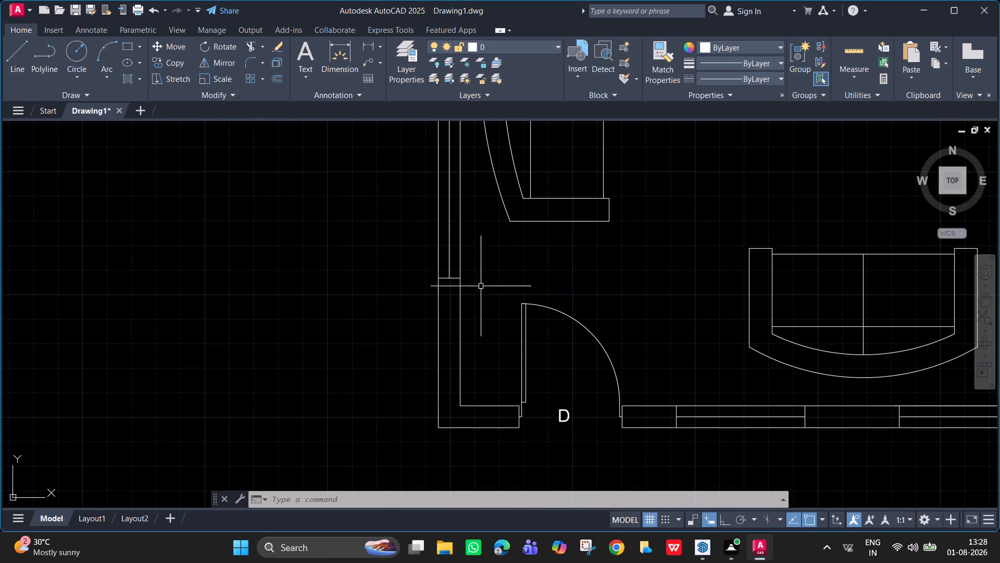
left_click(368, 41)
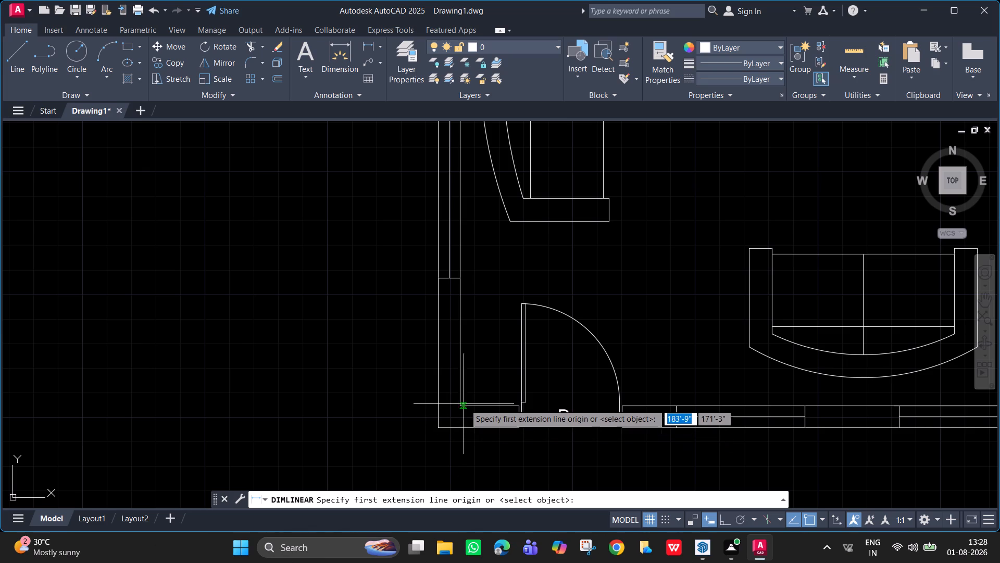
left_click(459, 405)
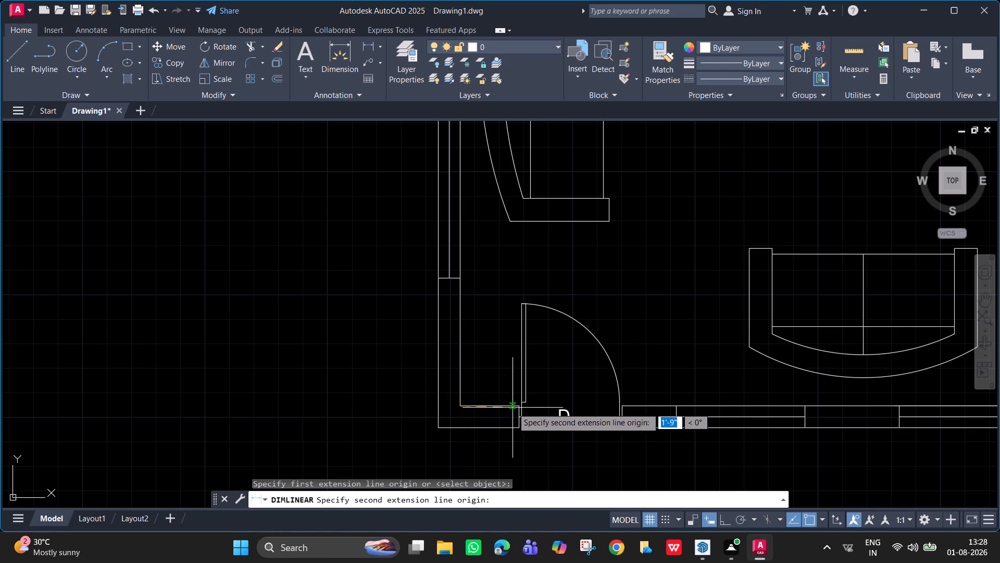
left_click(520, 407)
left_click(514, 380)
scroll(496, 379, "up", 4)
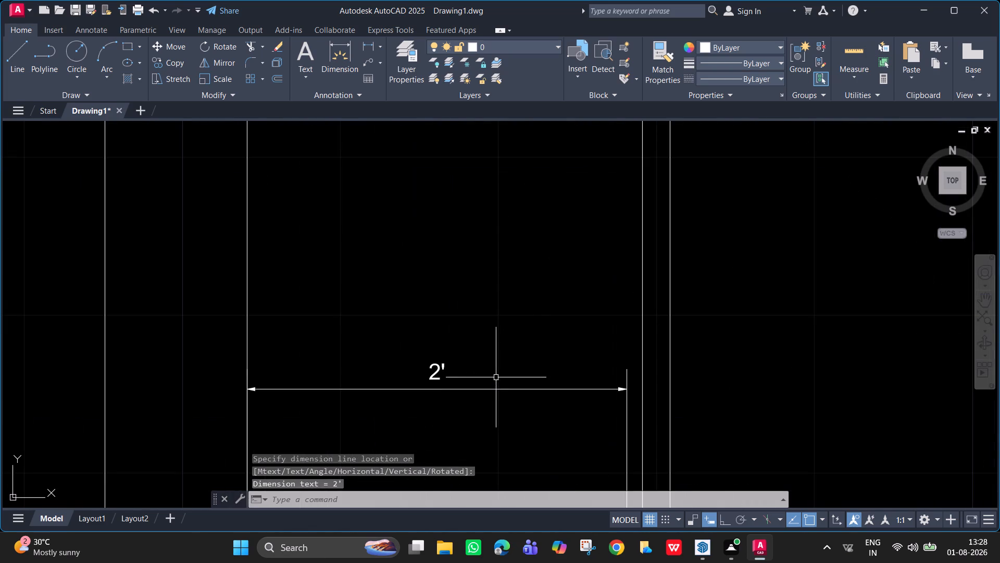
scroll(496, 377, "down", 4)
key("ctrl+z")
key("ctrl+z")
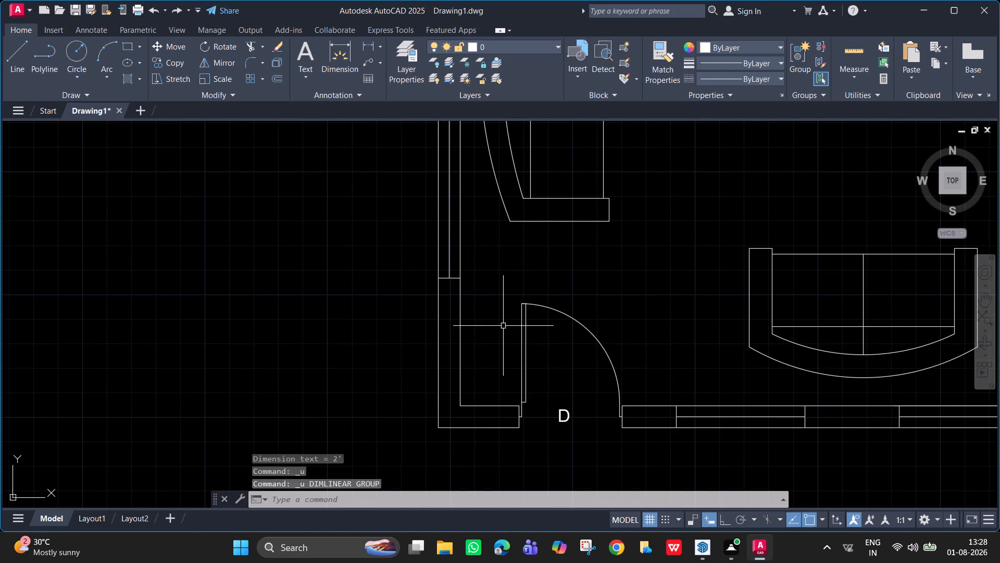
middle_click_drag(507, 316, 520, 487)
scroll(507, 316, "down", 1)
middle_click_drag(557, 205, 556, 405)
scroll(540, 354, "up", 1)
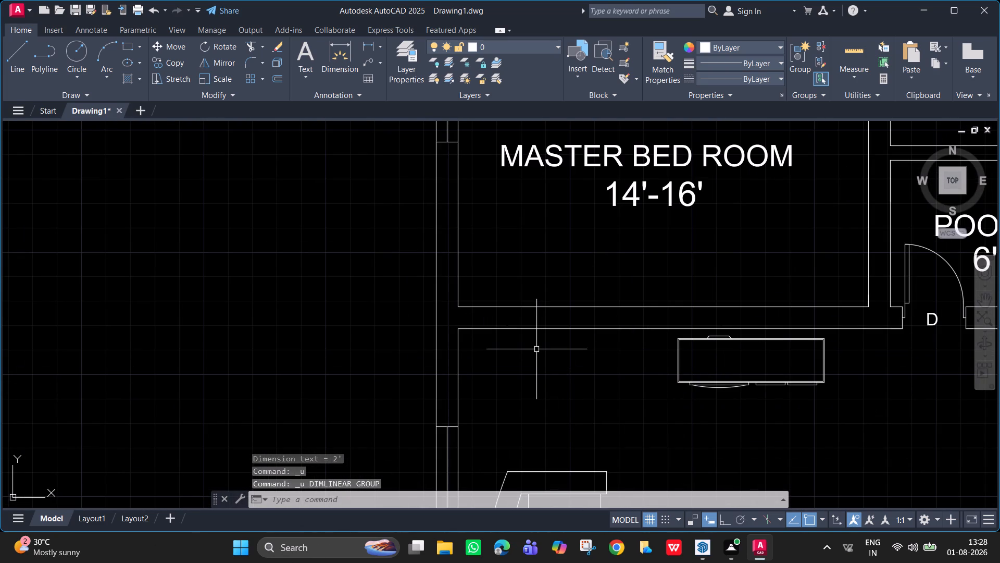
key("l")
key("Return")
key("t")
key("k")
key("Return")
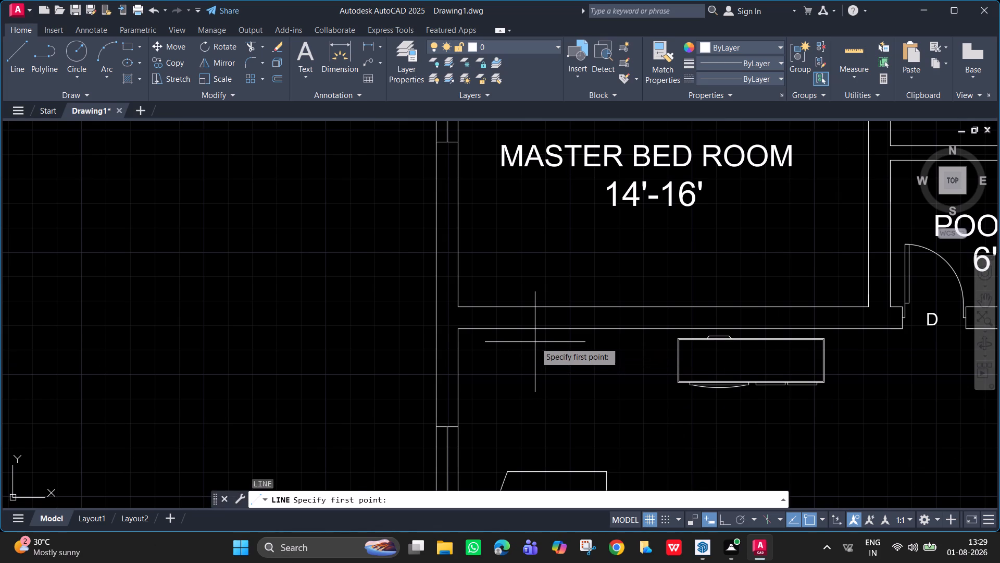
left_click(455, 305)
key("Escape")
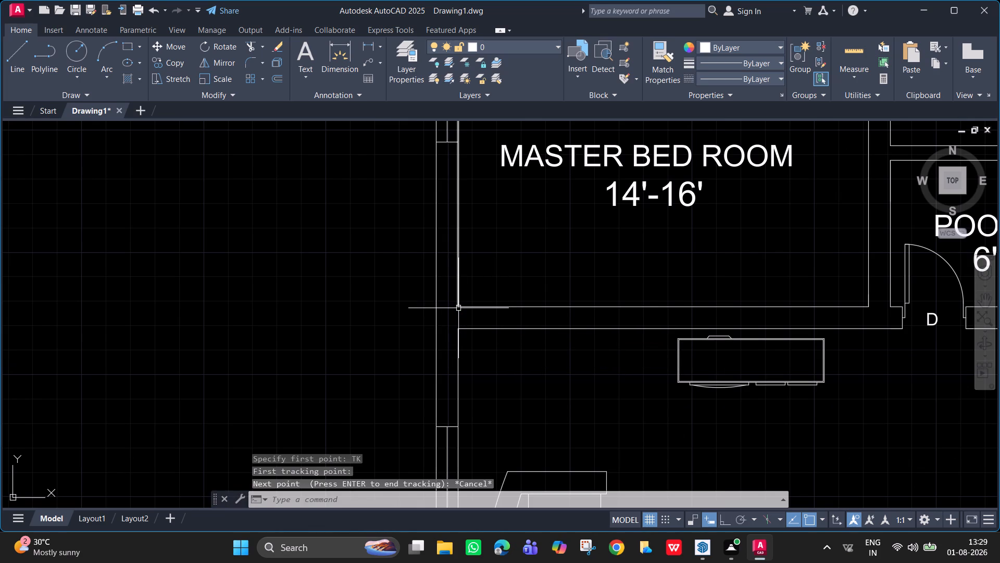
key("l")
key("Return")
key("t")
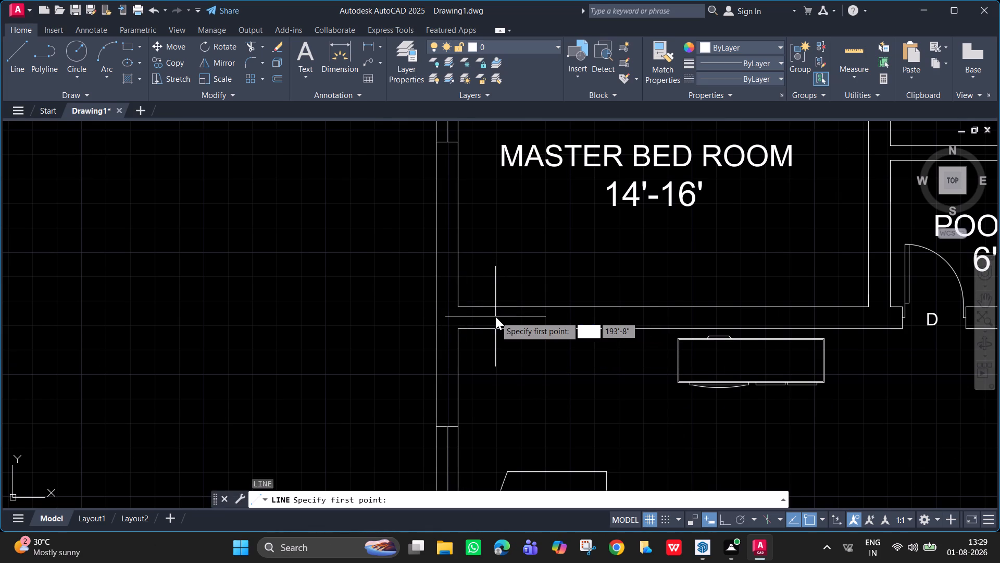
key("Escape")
Draw a jamb line across the wall between the master bedroom and hall, tracked 2' from the master bedroom's inner corner.
key("l")
key("Return")
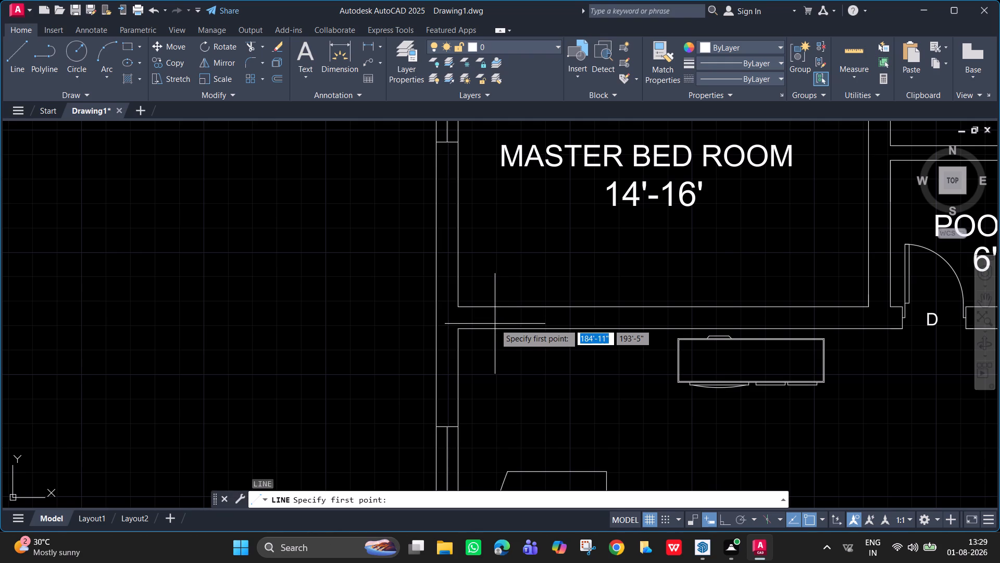
key("t")
key("k")
key("Return")
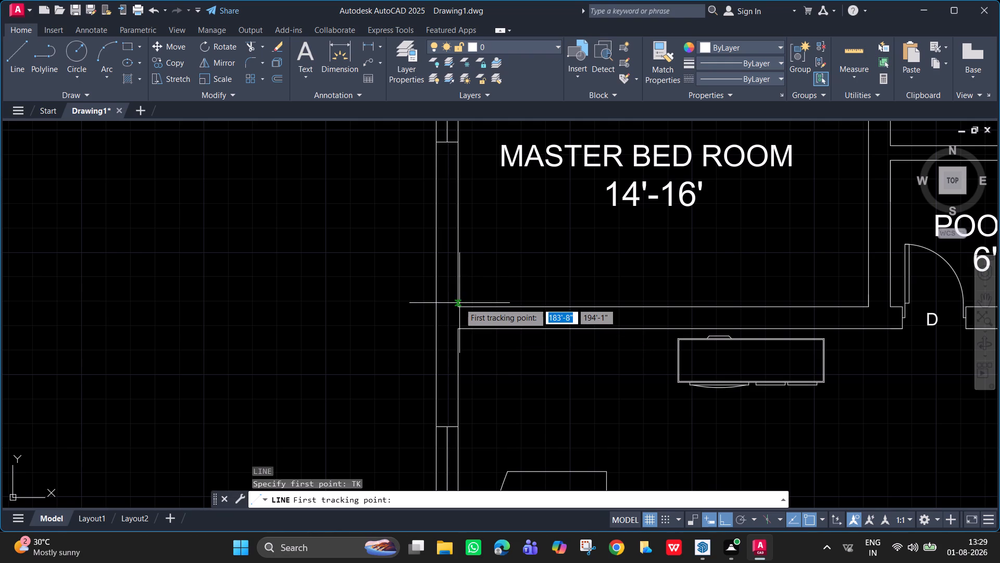
left_click(459, 309)
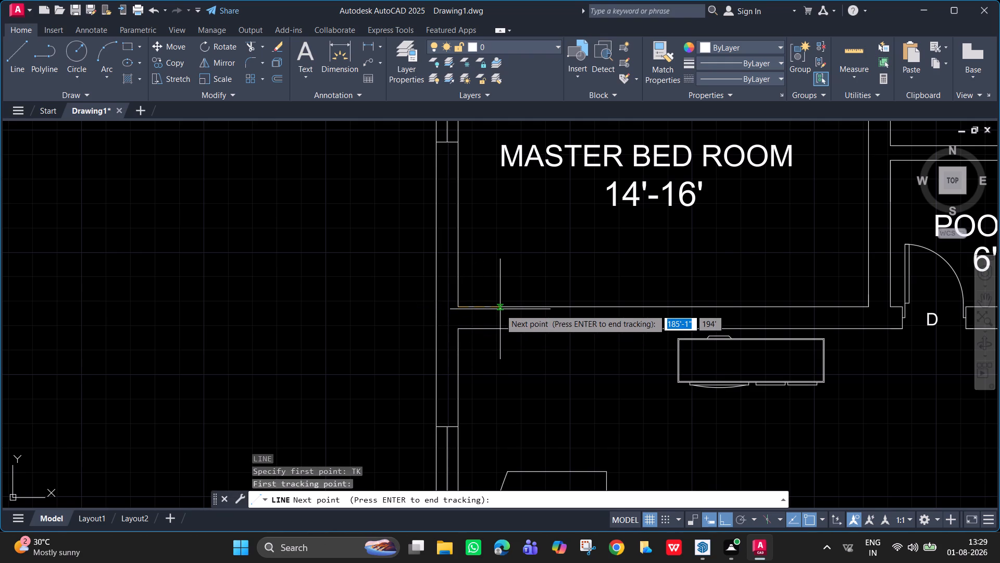
type("2'")
key("Return")
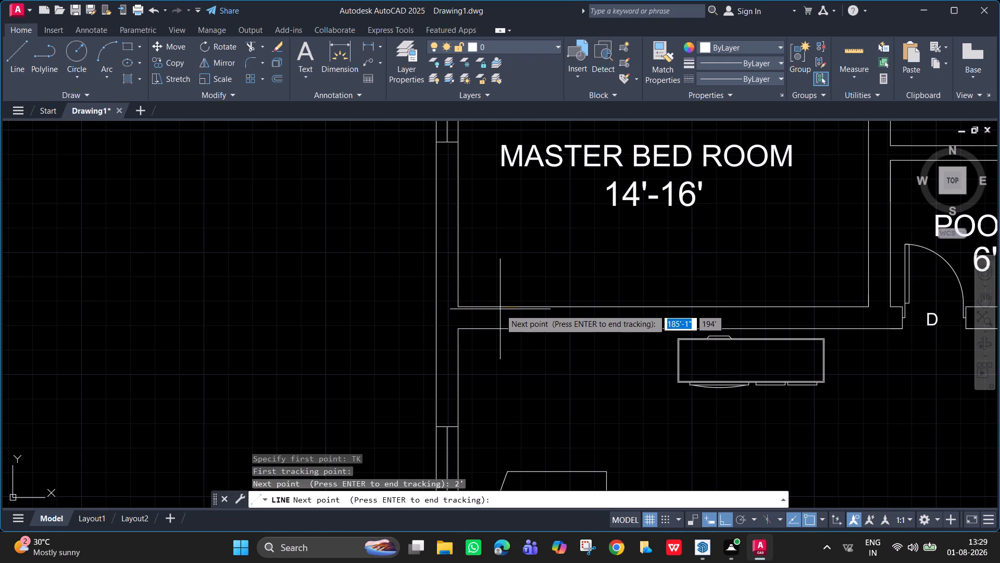
key("Return")
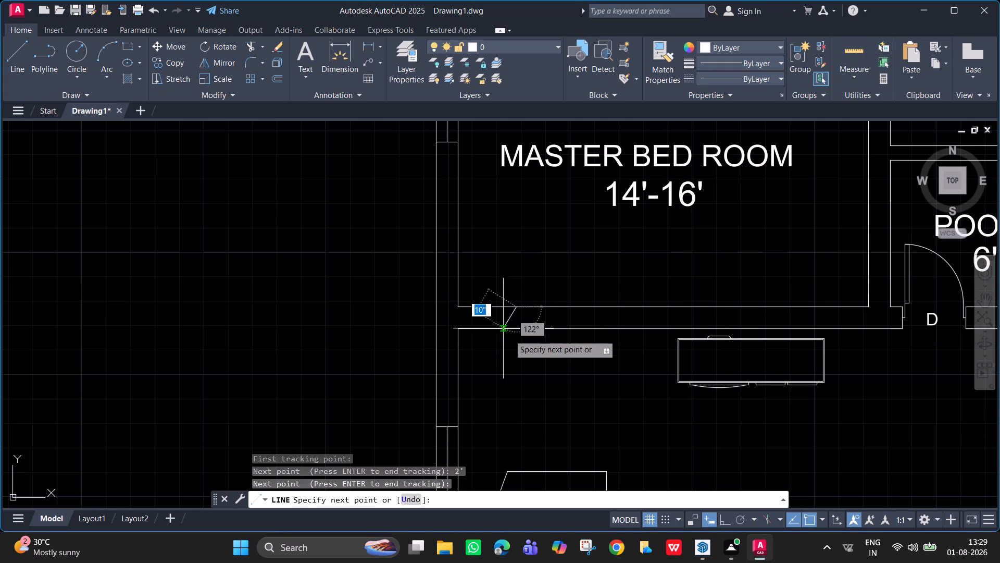
left_click(517, 330)
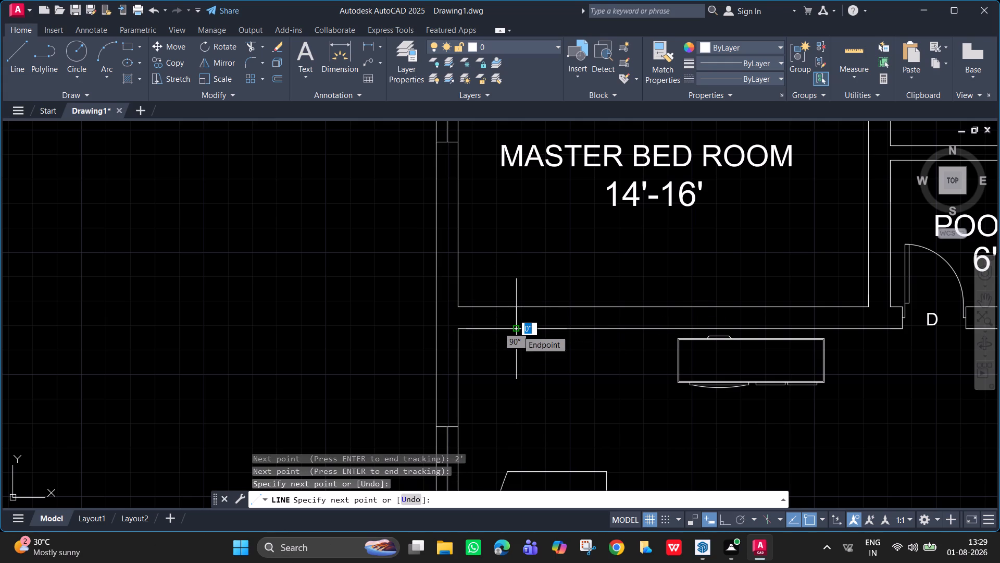
key("space")
Copy the hall's entrance door to the wall between the hall and master bedroom, beside the new jamb line.
scroll(580, 319, "down", 2)
middle_click_drag(608, 400, 566, 236)
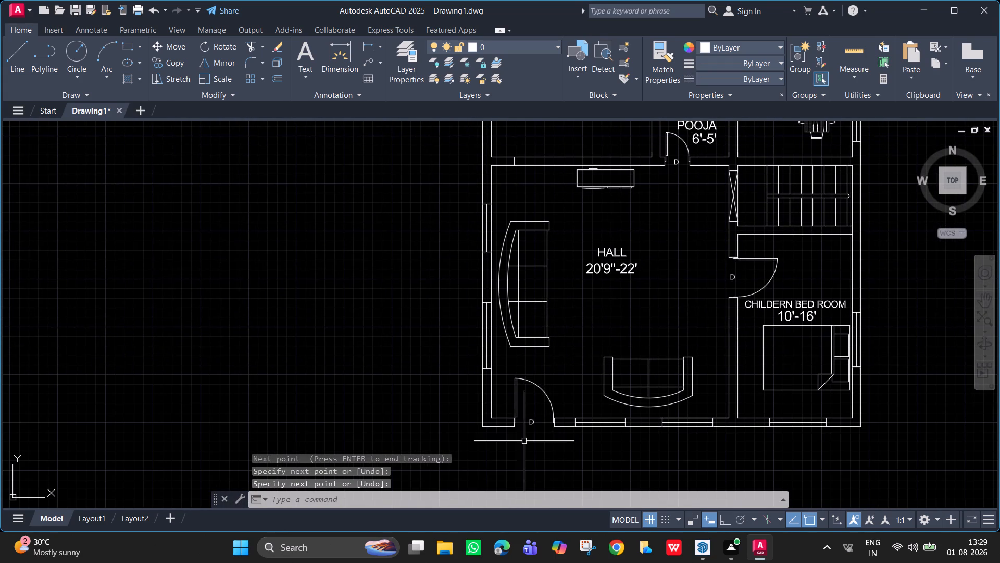
left_click(518, 413)
type("CO")
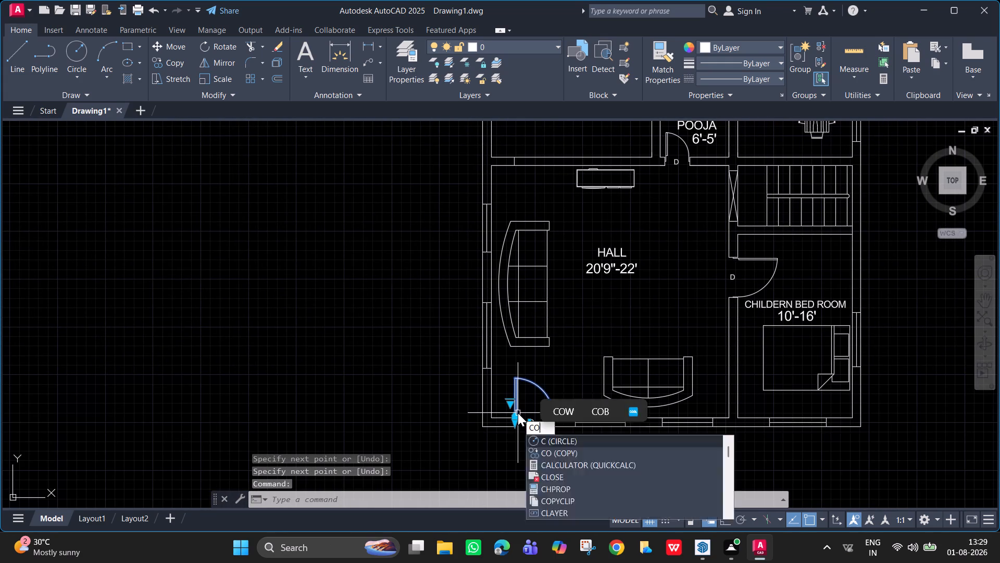
key("Return")
left_click(517, 413)
middle_click_drag(523, 198, 532, 266)
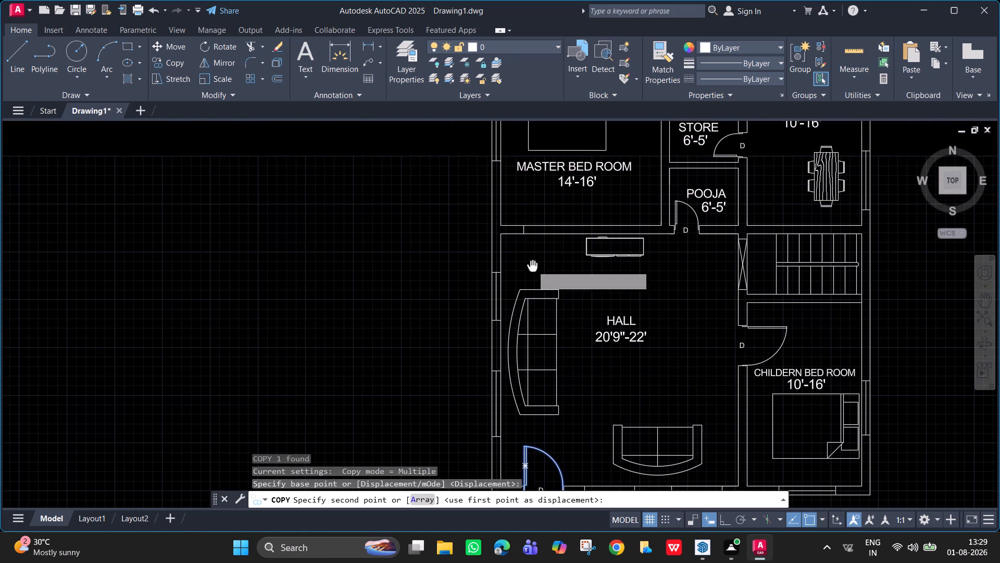
scroll(536, 222, "up", 4)
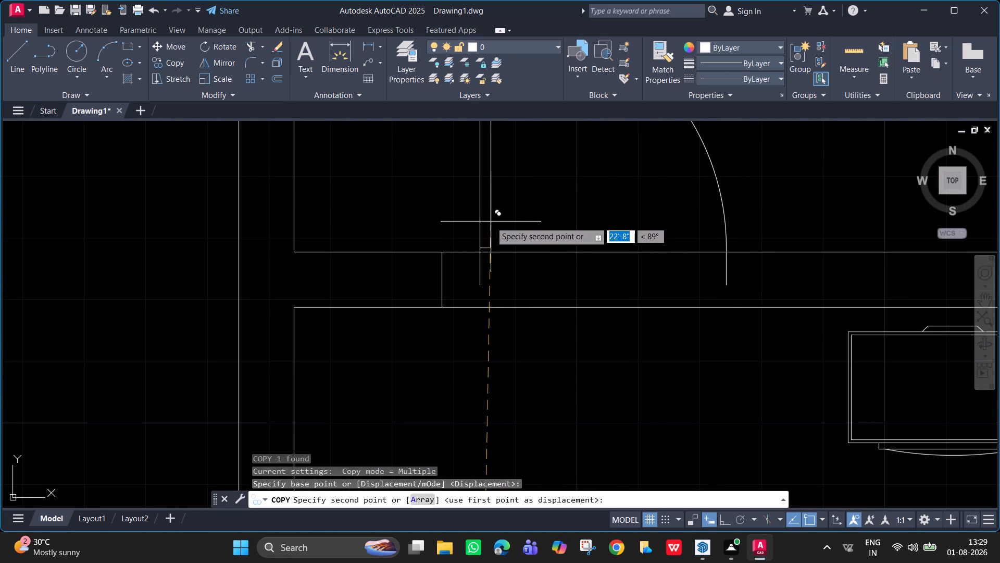
left_click(491, 219)
key("Escape")
Draw a 1" line from the midpoint of the new jamb line toward the copied door.
type("`L")
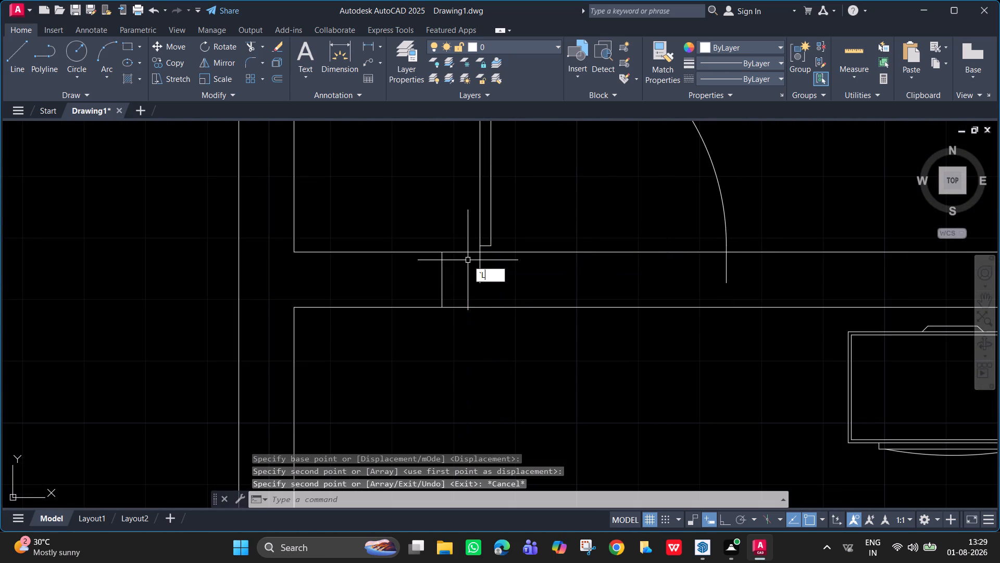
key("Return")
key("Escape")
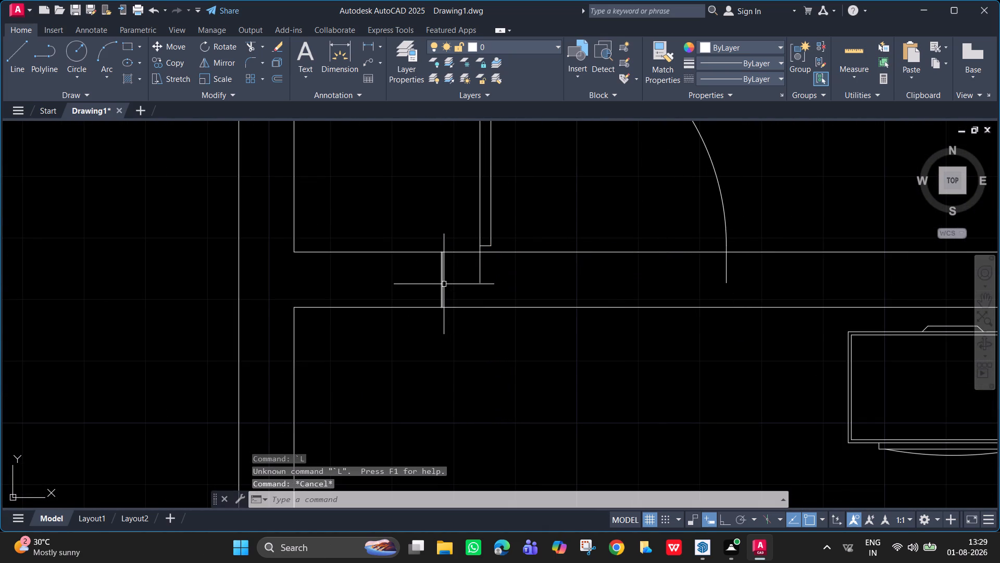
key("l")
key("Return")
left_click(443, 278)
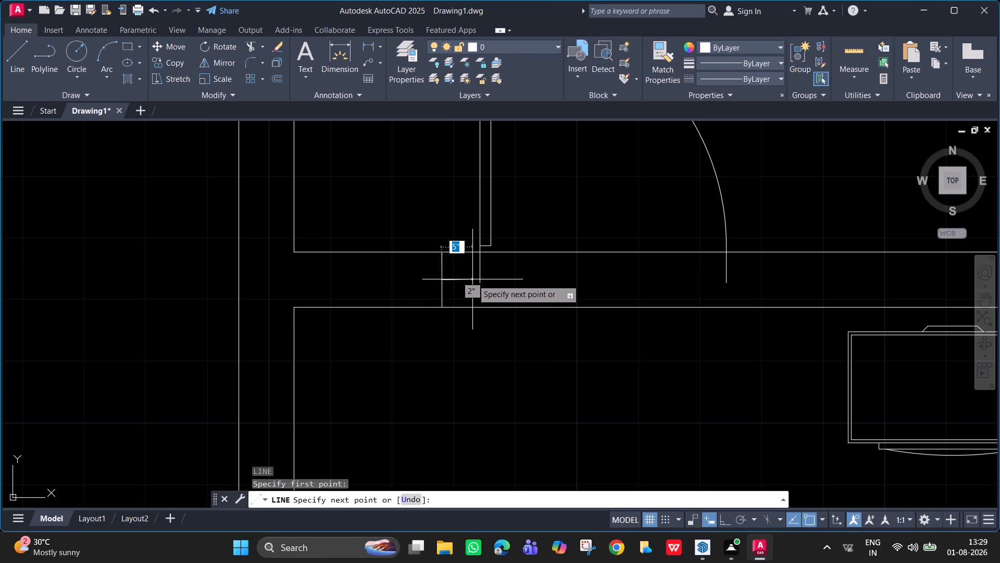
type("1'")
key("BackSpace")
key("shift+quotedbl")
key("Return")
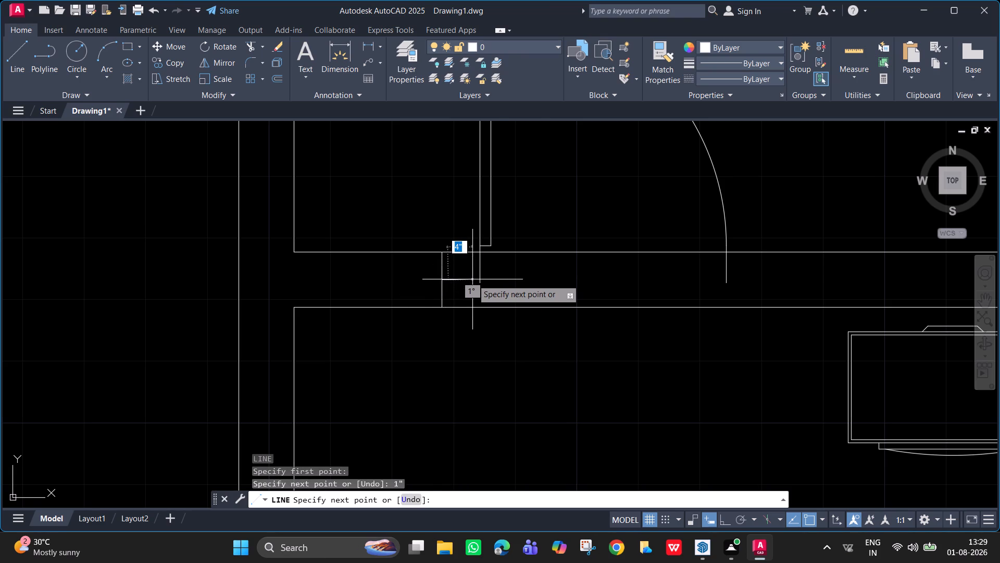
key("Escape")
Move the copied door so its hinge-side frame end sits at the free end of the 1" line.
left_click(481, 280)
key("m")
key("Return")
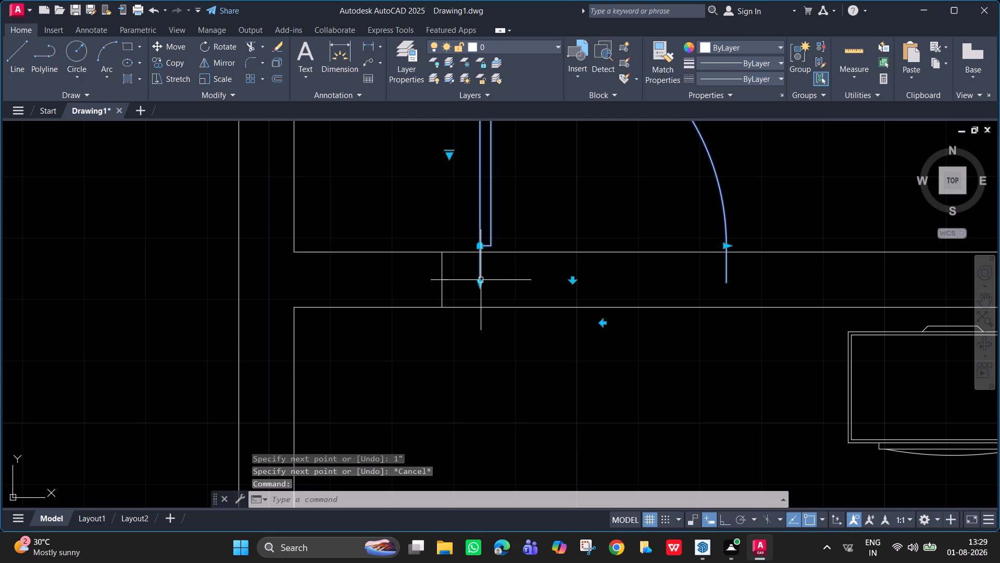
left_click(481, 286)
scroll(447, 279, "up", 5)
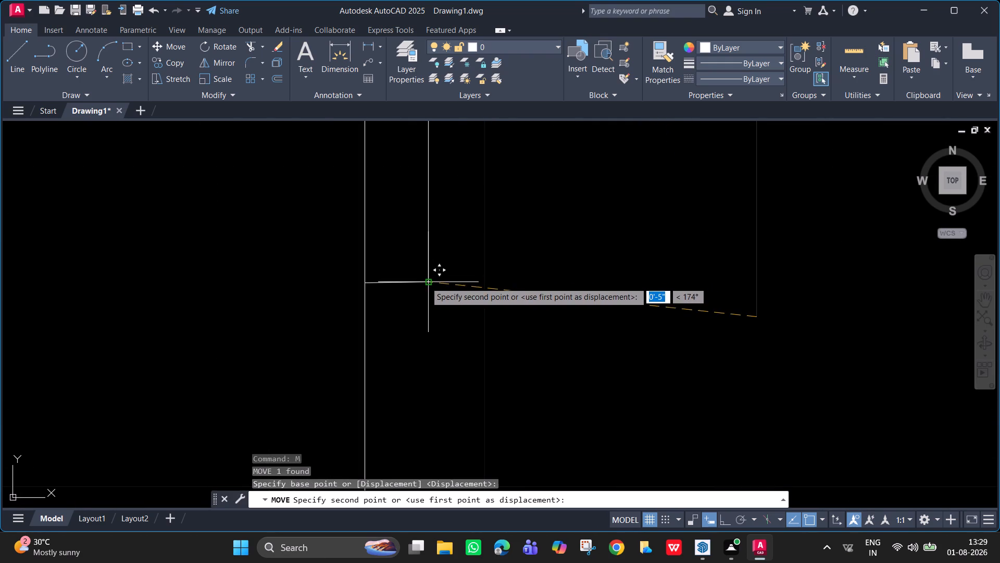
left_click(424, 283)
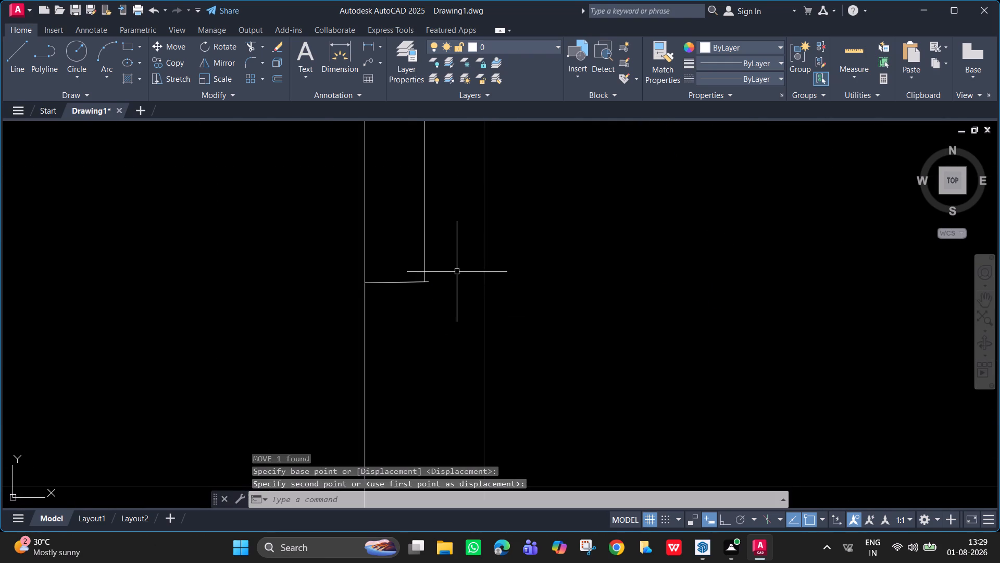
Move the copied door again, snapping its hinge-side frame end exactly onto the endpoint of the 1" line.
left_click(427, 266)
left_click(423, 265)
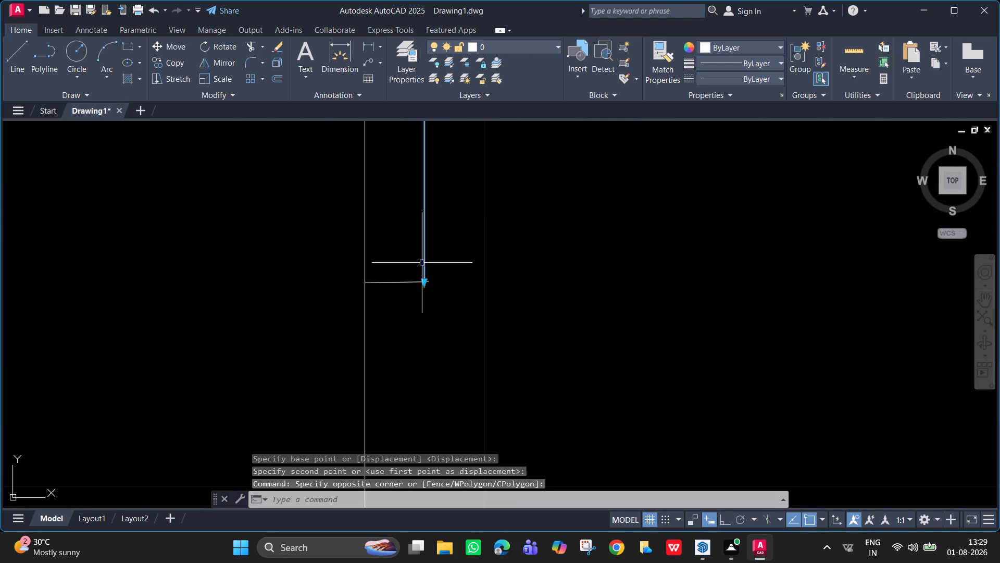
key("m")
key("shift+Return")
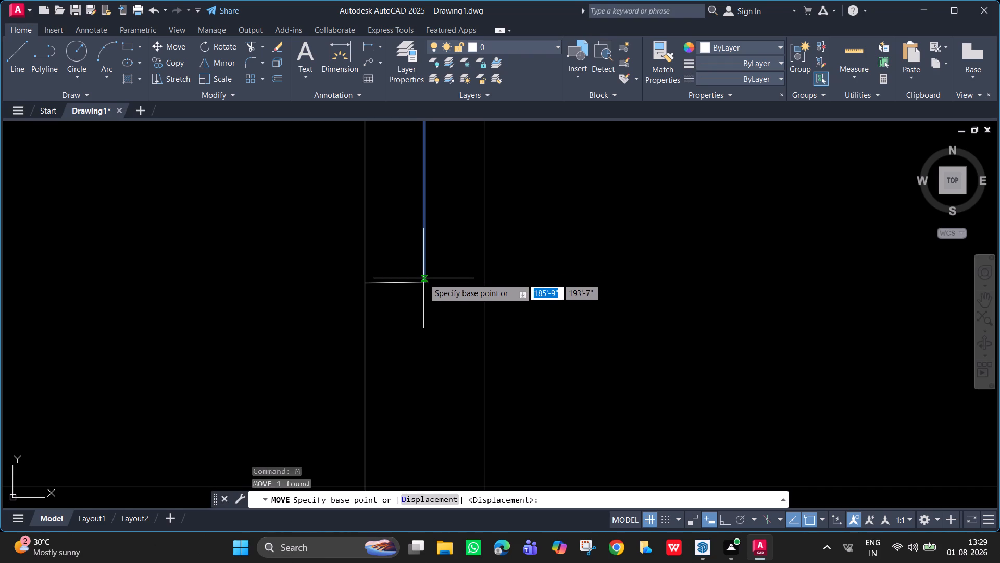
left_click(423, 284)
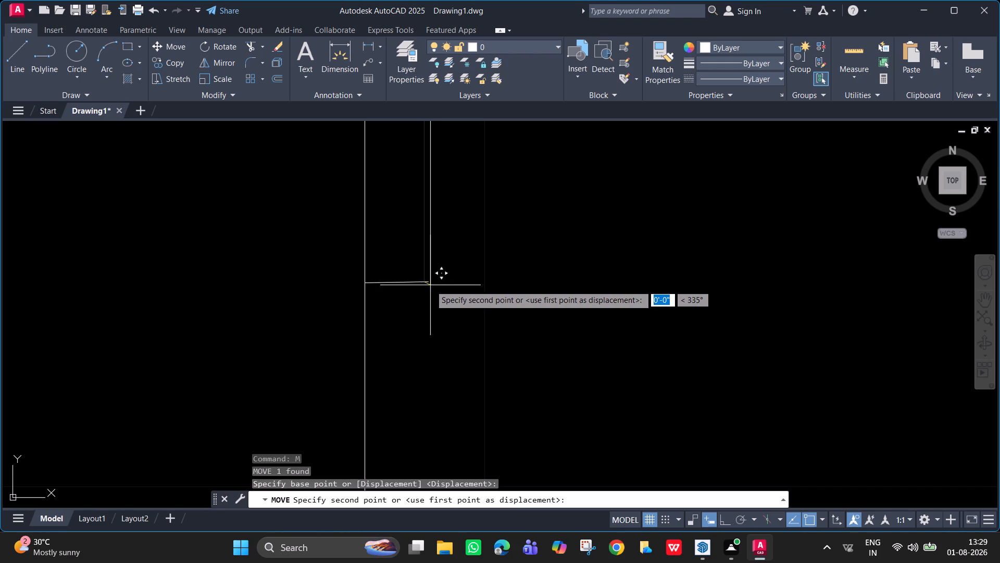
scroll(429, 285, "up", 4)
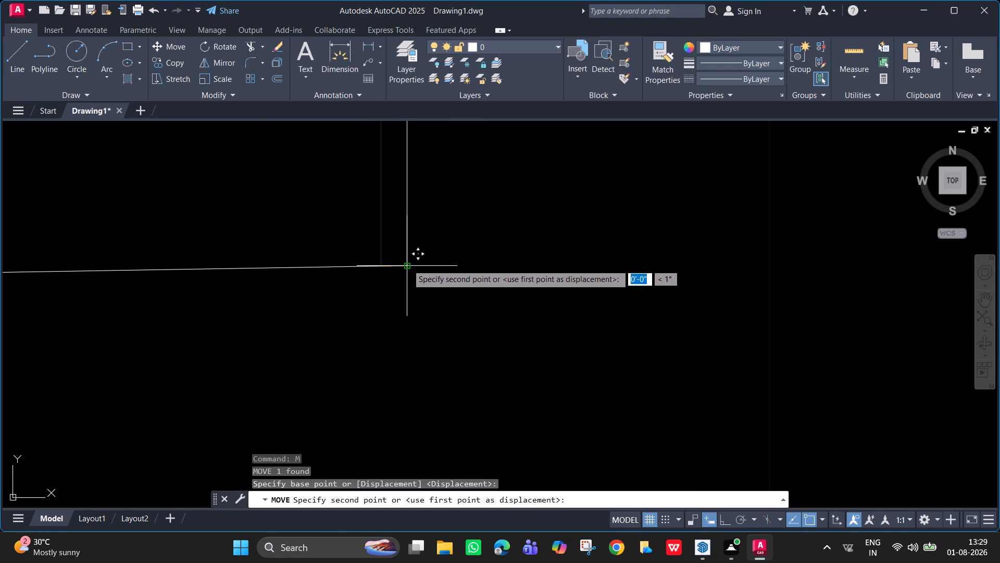
left_click(407, 264)
scroll(501, 238, "down", 5)
middle_click_drag(502, 257, 341, 380)
scroll(396, 357, "down", 2)
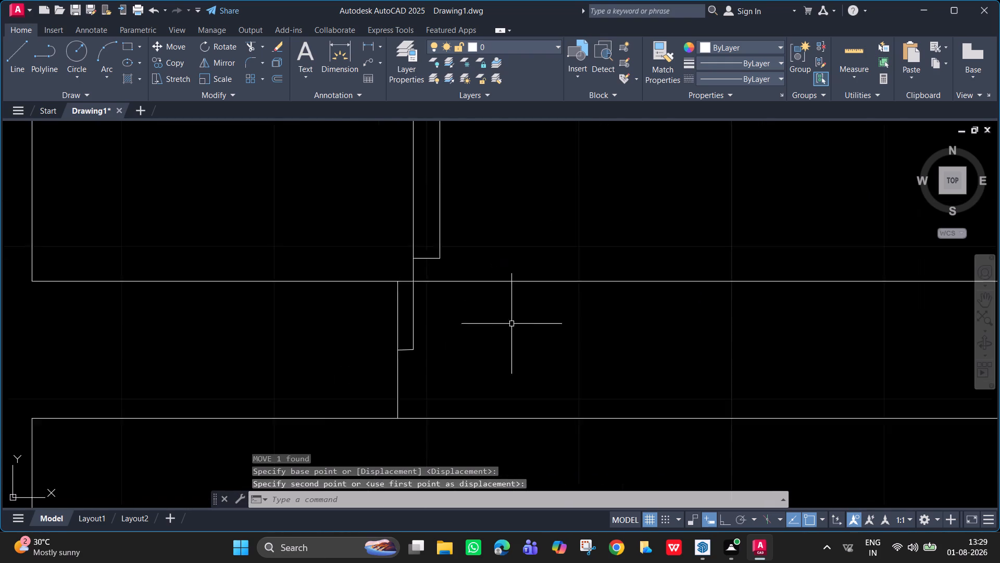
Draw a 1" horizontal line outward from the latch-side frame end of the new master bedroom door.
scroll(511, 324, "down", 1)
key("Escape")
scroll(669, 326, "down", 1)
middle_click_drag(667, 328, 351, 438)
middle_click_drag(445, 425, 415, 256)
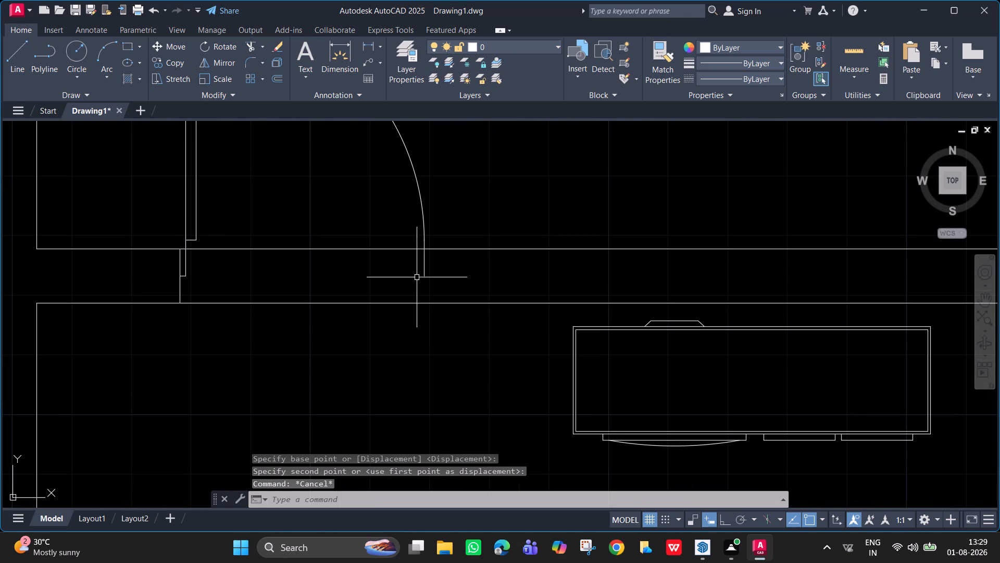
key("l")
key("Return")
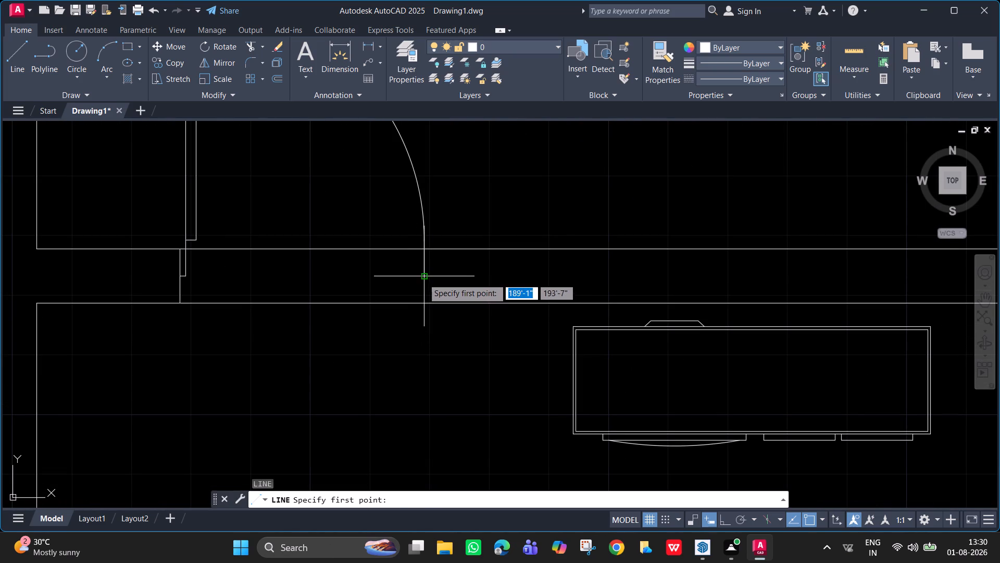
left_click(423, 278)
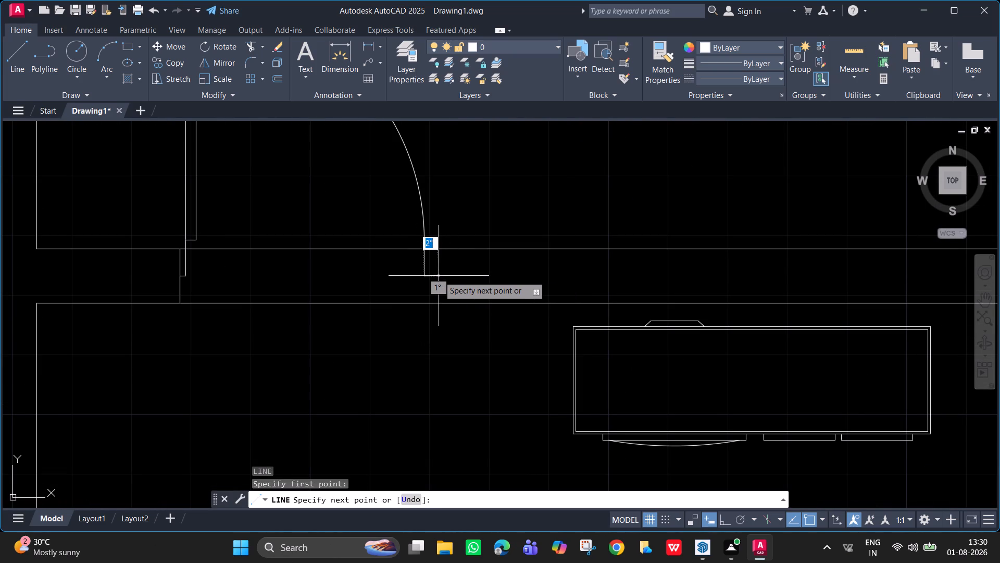
type("1\"")
key("Return")
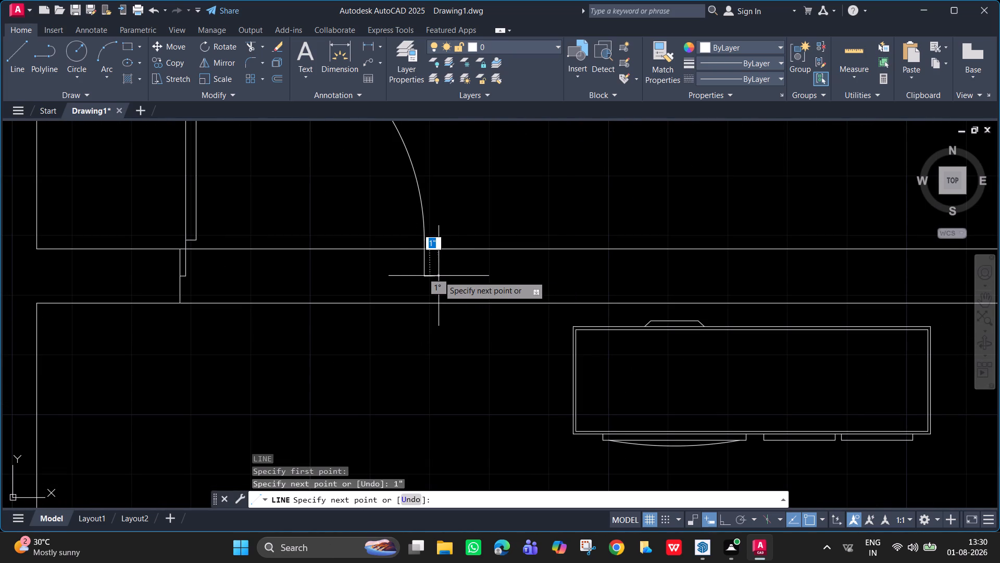
key("Escape")
Draw vertical jamb lines from the free end of the 1" line to both faces of the wall between master bedroom and hall.
key("l")
key("Return")
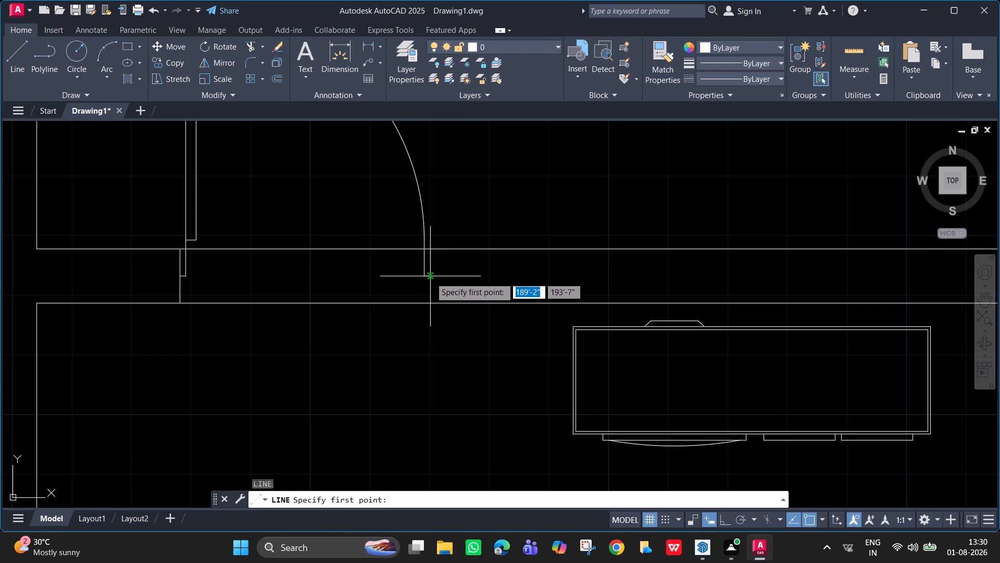
scroll(431, 277, "up", 3)
left_click(421, 270)
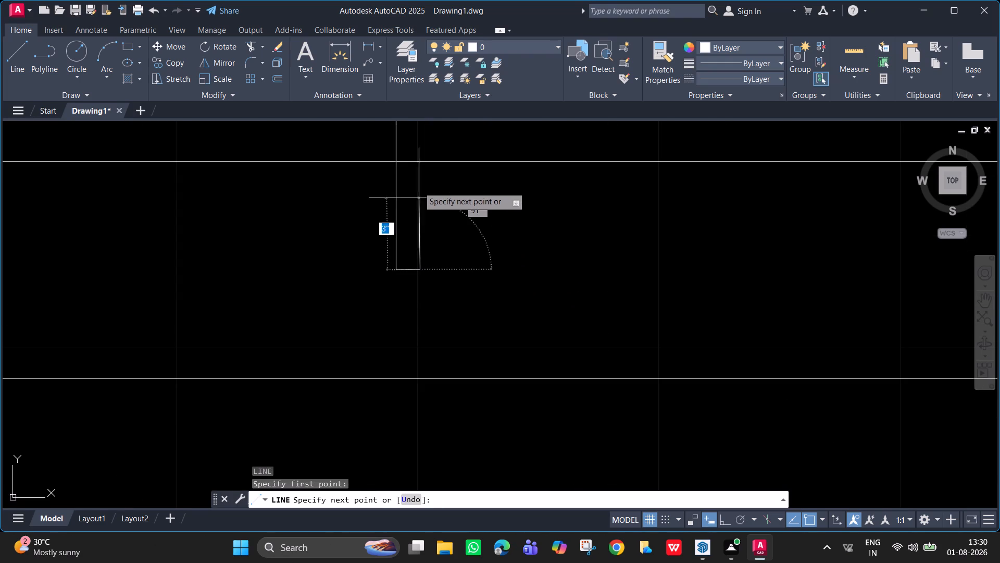
key("F8")
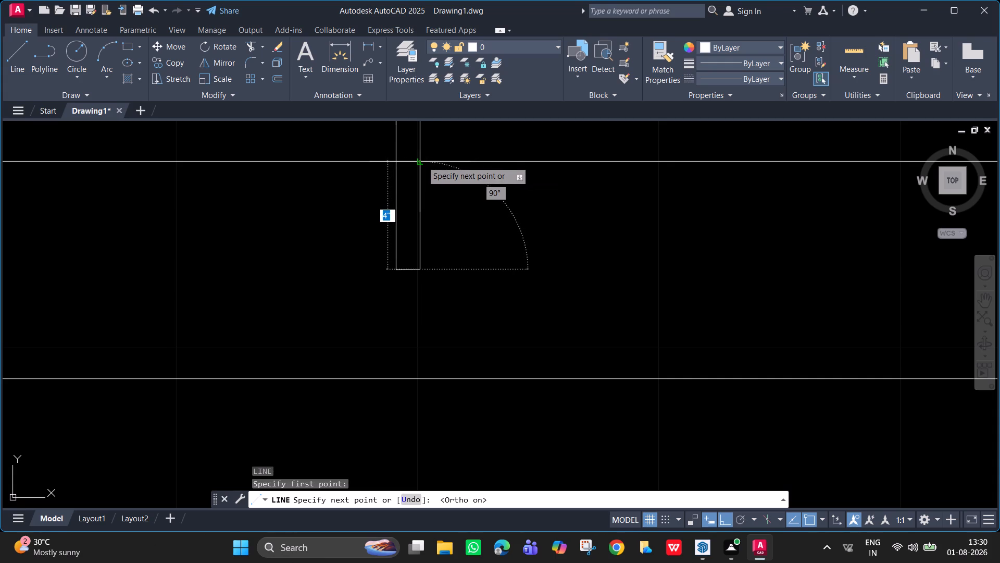
left_click(422, 161)
key("Escape")
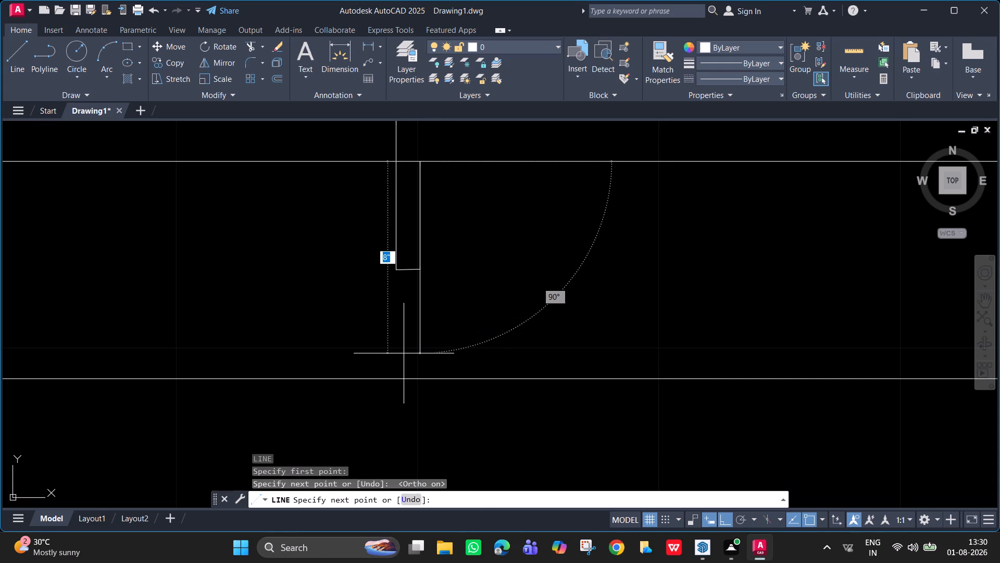
key("l")
key("Return")
left_click(420, 271)
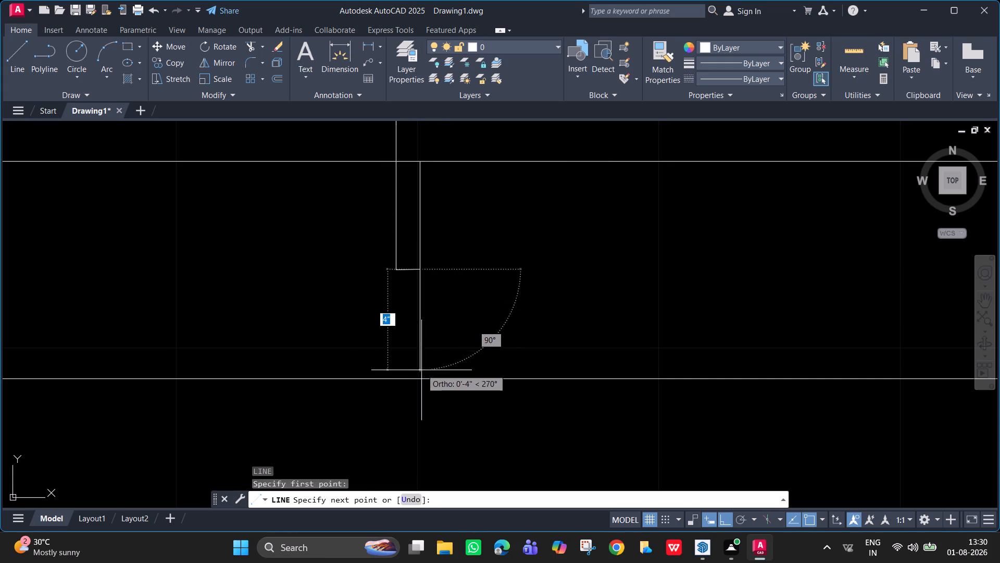
left_click(418, 378)
key("Escape")
scroll(403, 296, "down", 3)
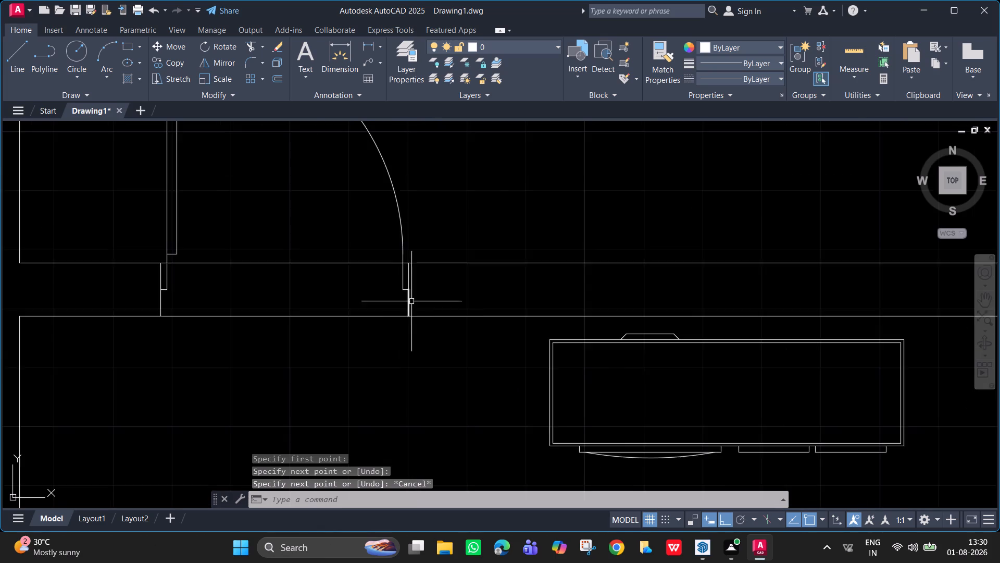
Trim both wall lines crossing the new door opening between the master bedroom and hall.
middle_click_drag(477, 330, 660, 279)
scroll(496, 297, "down", 1)
middle_click_drag(498, 298, 507, 358)
type("TR")
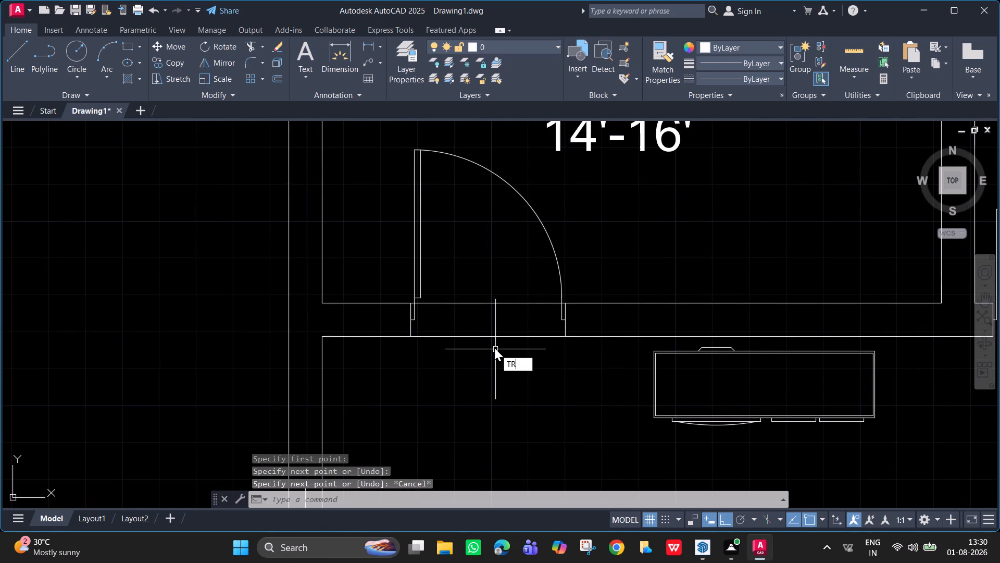
key("Return")
left_click(489, 303)
left_click(496, 337)
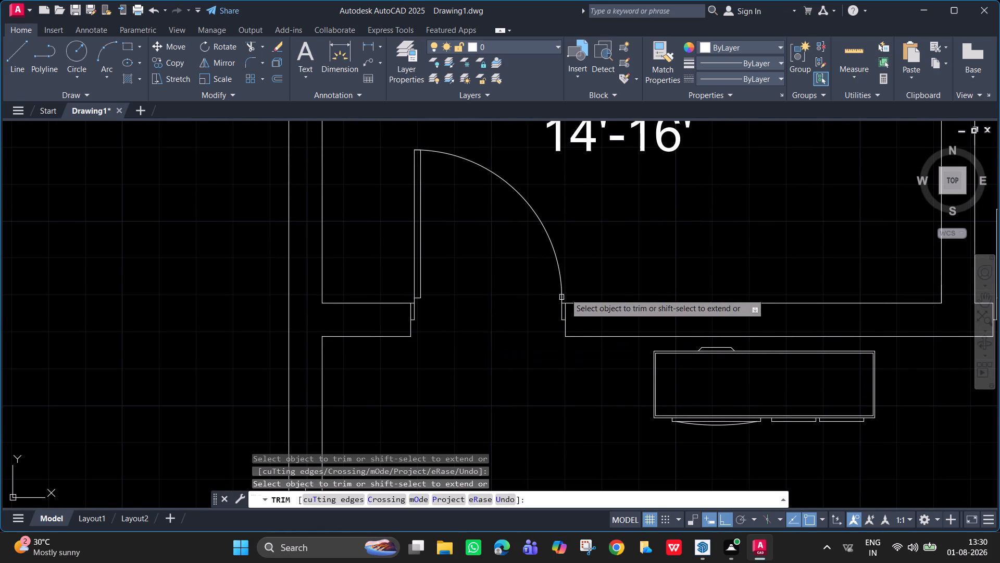
Trim the short leftover wall-line pieces between the jamb lines and the door frame on both sides of the opening.
scroll(566, 293, "up", 3)
left_click(547, 333)
scroll(245, 406, "down", 2)
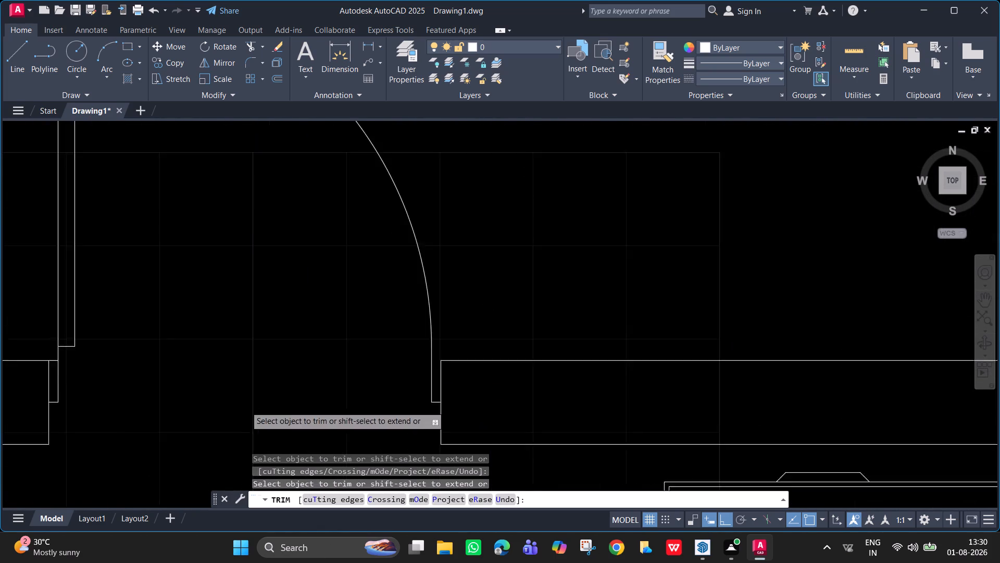
middle_click_drag(321, 382, 527, 328)
scroll(317, 340, "up", 3)
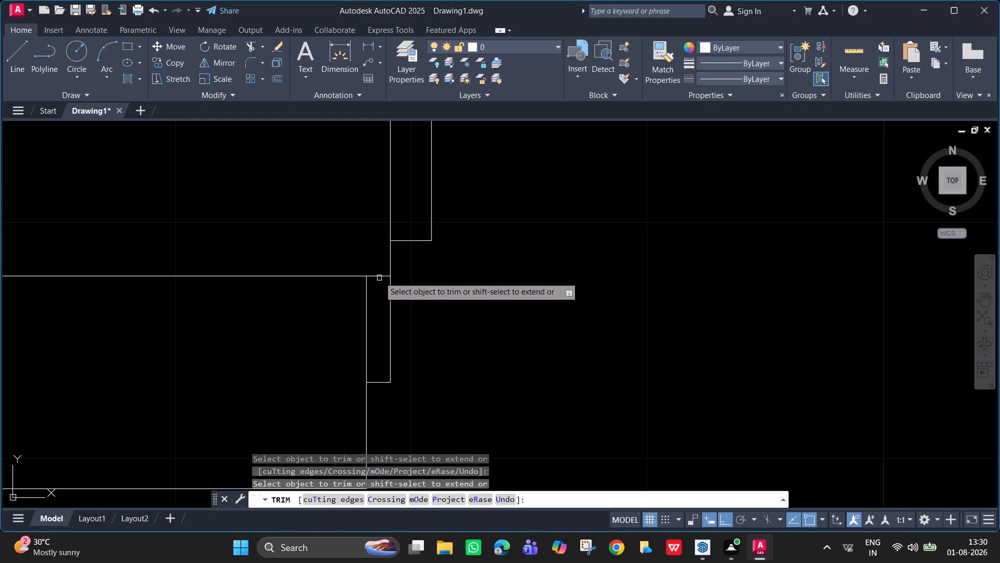
left_click(379, 276)
scroll(555, 264, "down", 2)
middle_click_drag(579, 298, 440, 293)
scroll(440, 293, "down", 1)
scroll(574, 299, "down", 2)
middle_click_drag(576, 303, 563, 305)
scroll(563, 305, "down", 1)
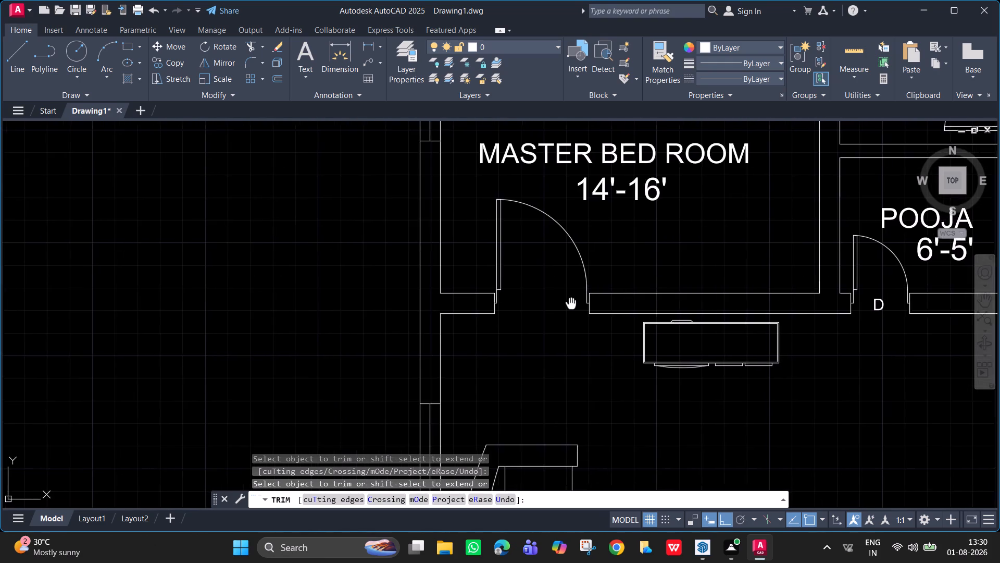
scroll(600, 313, "down", 1)
middle_click_drag(599, 321, 565, 310)
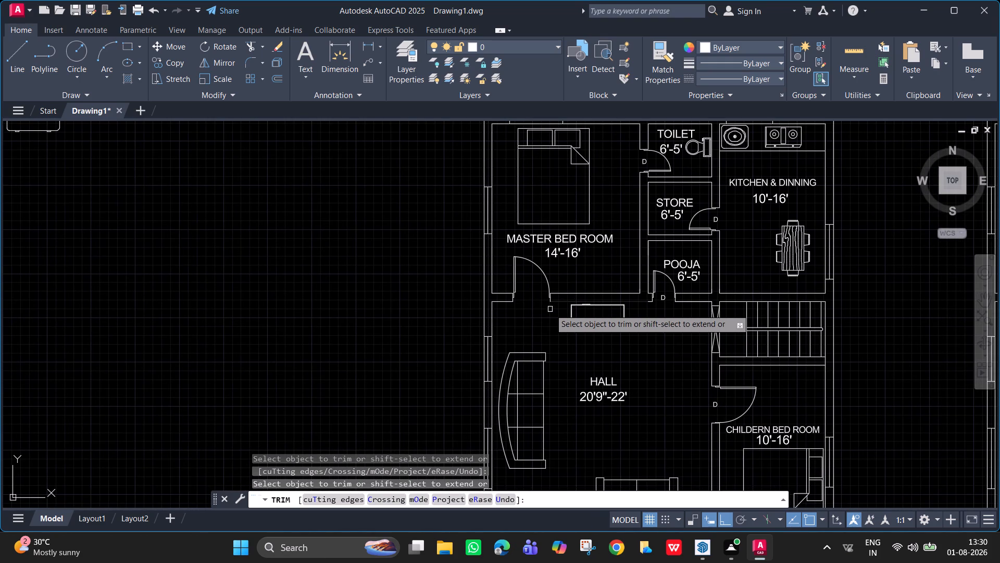
scroll(667, 351, "down", 1)
middle_click_drag(665, 351, 542, 309)
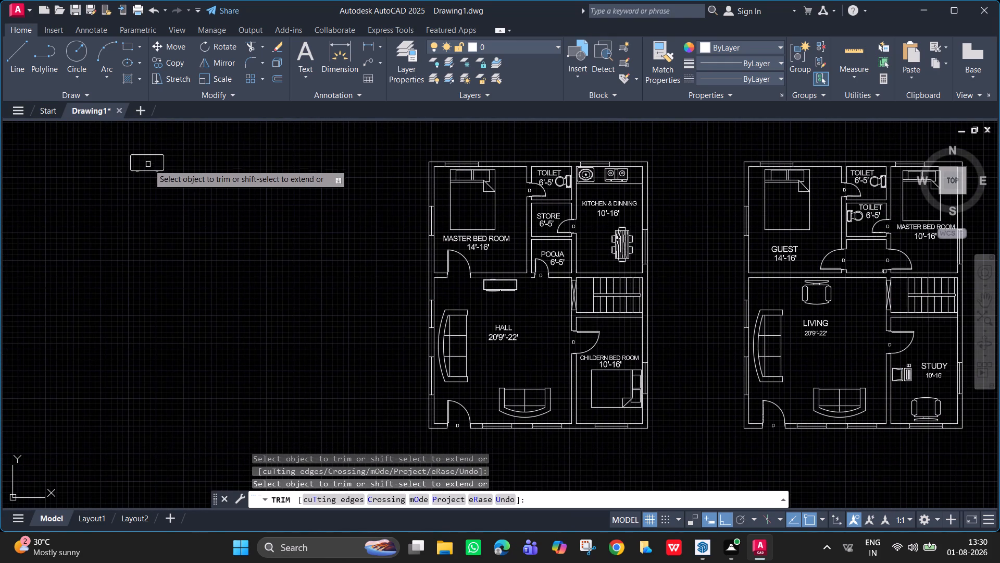
key("Escape")
Move the loose table from outside the plans into the first plan's hall, between the room label and the lower sofa.
left_click(150, 167)
left_click(160, 180)
left_click_drag(164, 183, 156, 176)
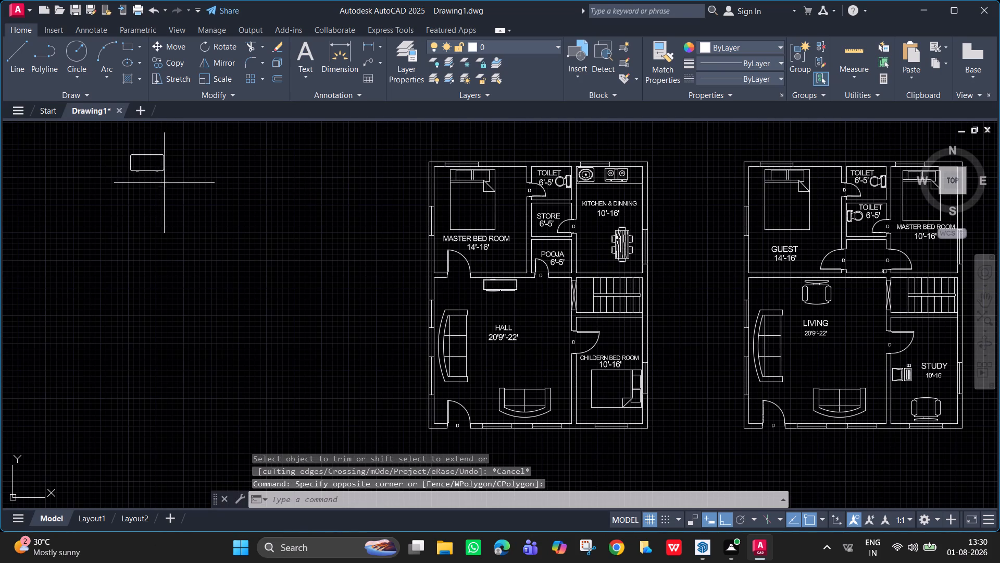
left_click_drag(156, 176, 154, 175)
left_click(137, 158)
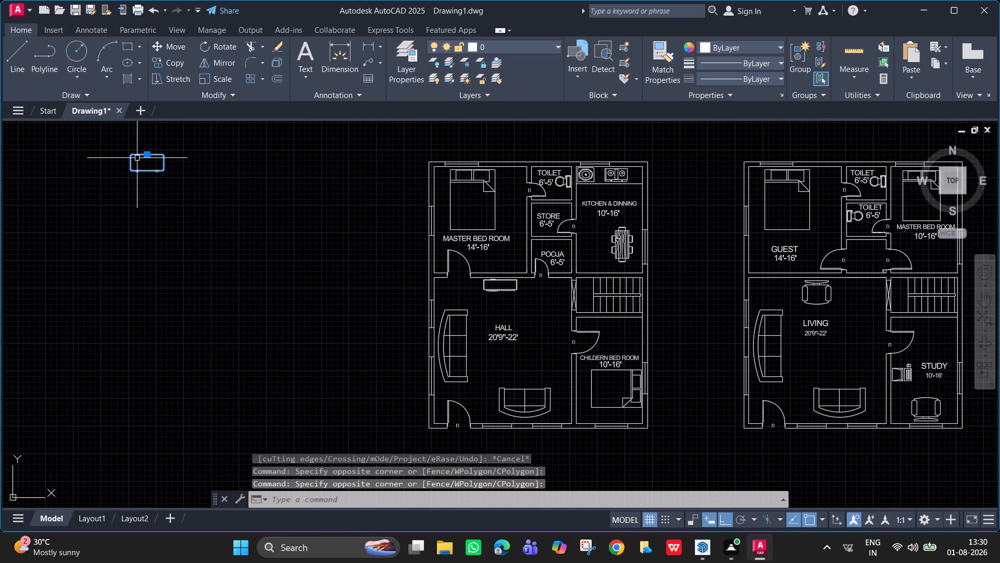
key("m")
key("Return")
left_click(137, 158)
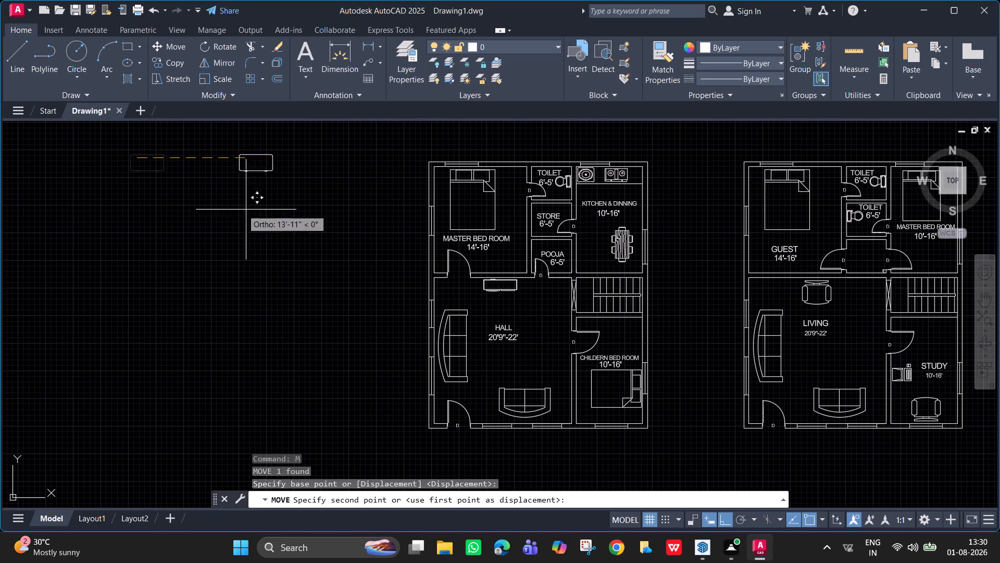
key("F8")
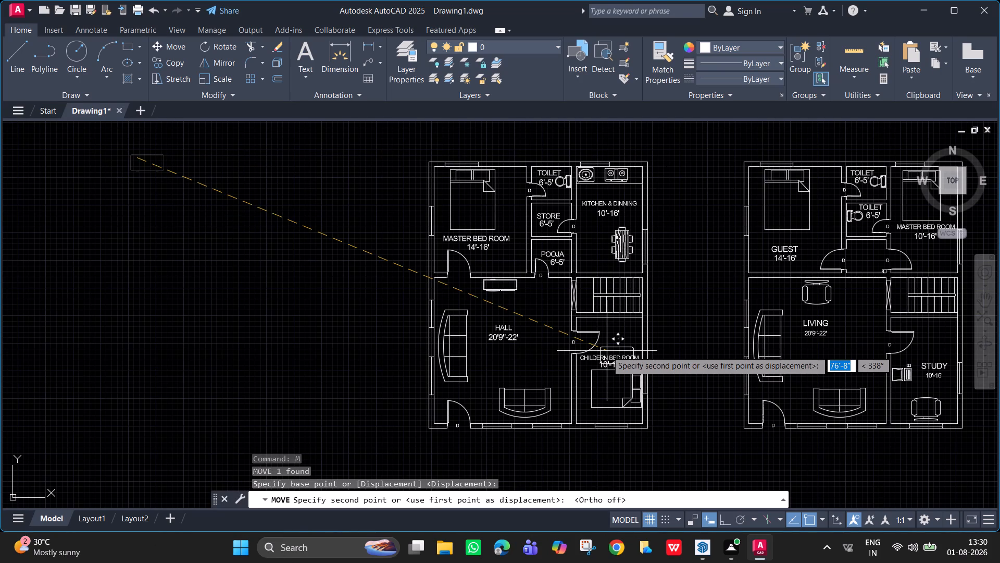
left_click(511, 361)
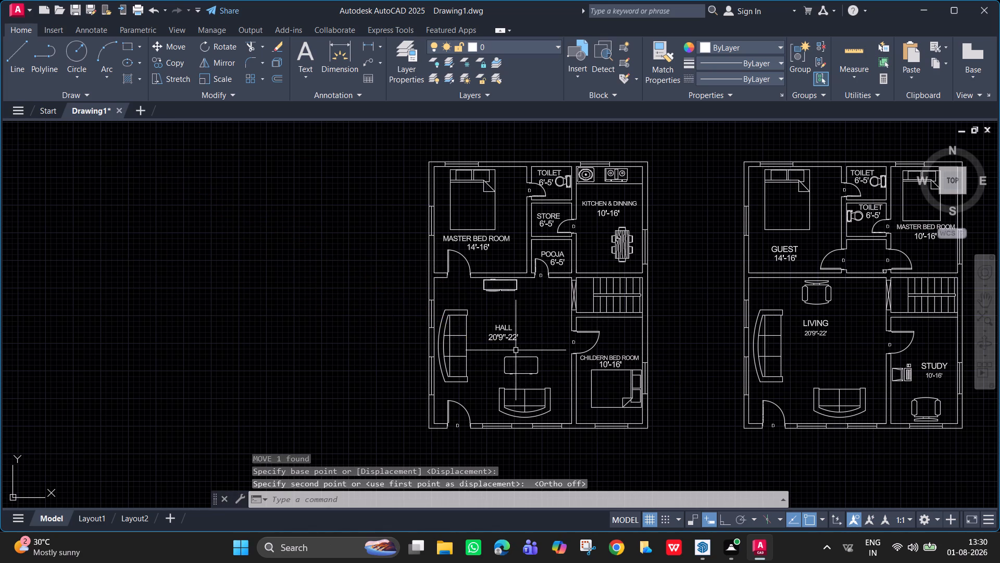
Copy the D label from the pooja door into the new master bedroom door opening.
scroll(516, 350, "up", 2)
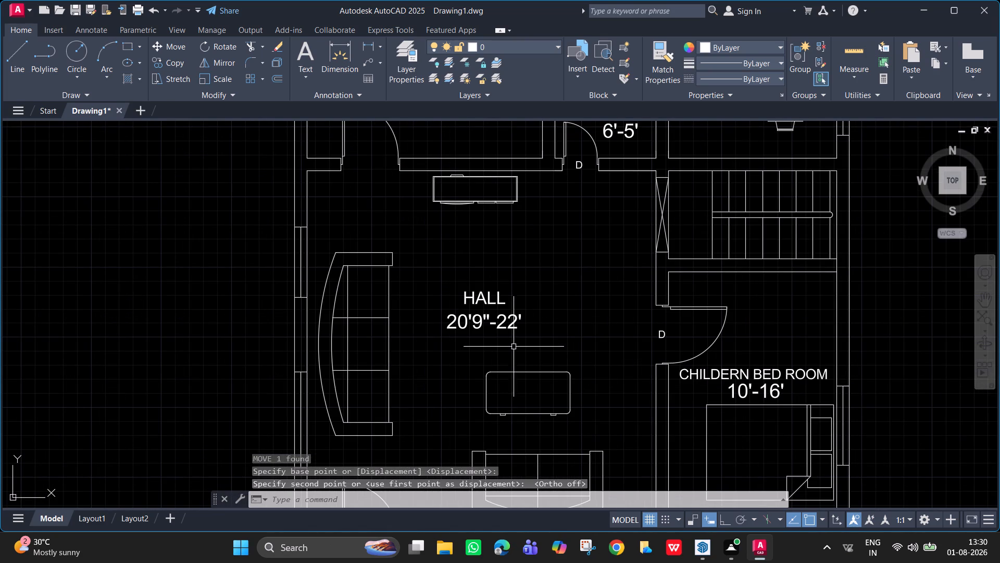
scroll(532, 317, "down", 2)
middle_click_drag(508, 322, 471, 309)
scroll(520, 329, "down", 1)
scroll(546, 314, "up", 1)
middle_click_drag(545, 313, 520, 316)
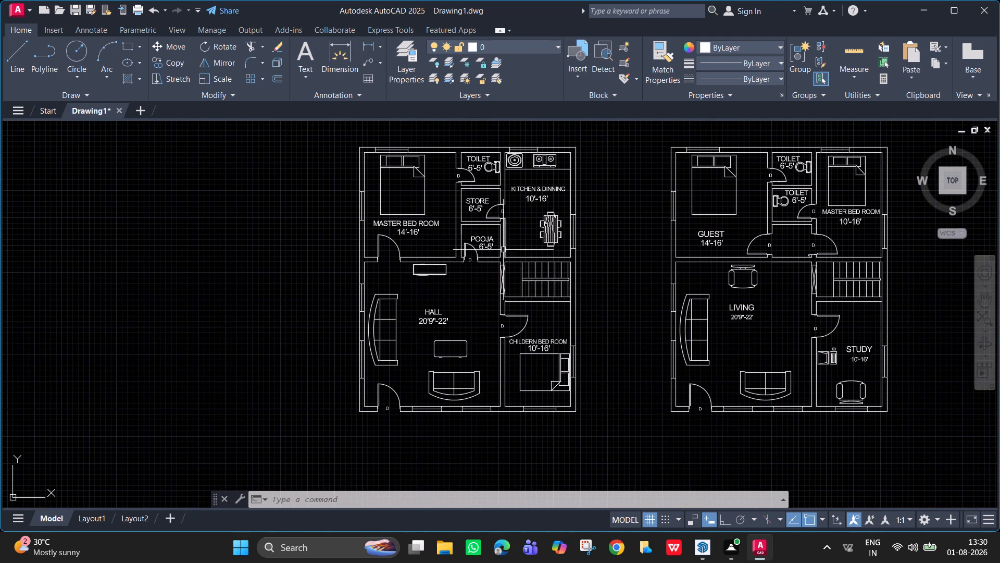
left_click(471, 260)
type("CO")
key("Return")
left_click(471, 260)
scroll(402, 266, "up", 2)
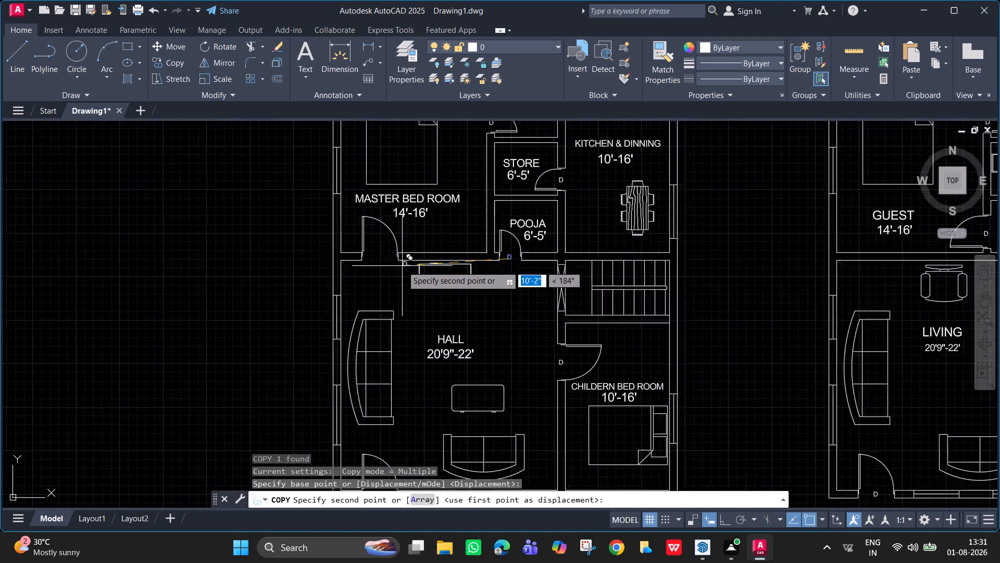
scroll(402, 266, "up", 1)
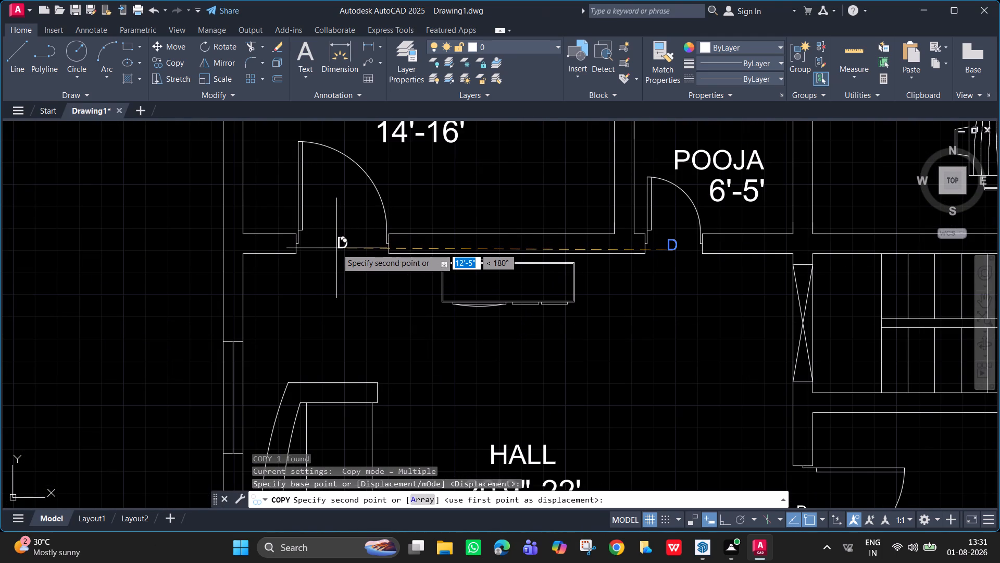
left_click(333, 248)
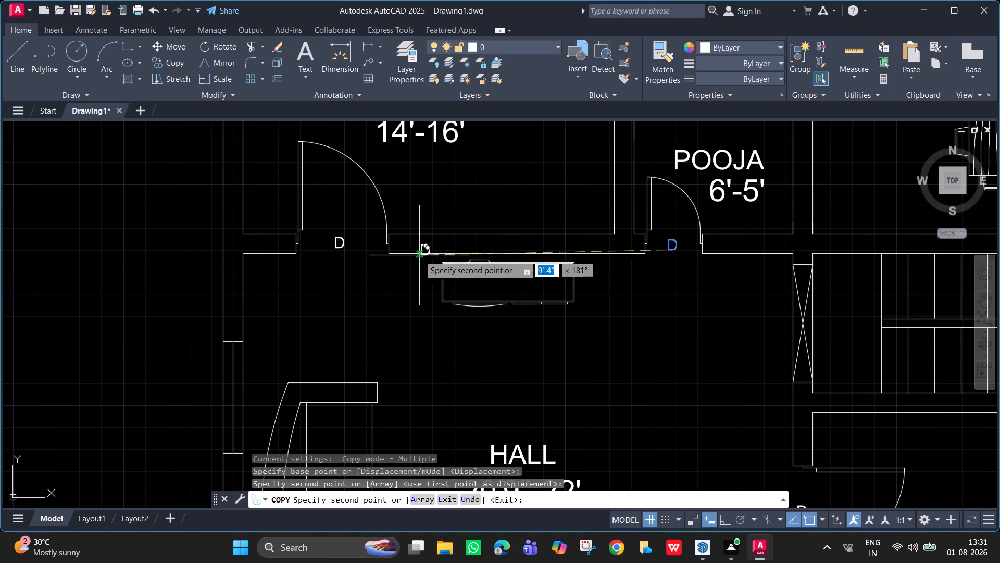
scroll(463, 242, "down", 1)
key("Escape")
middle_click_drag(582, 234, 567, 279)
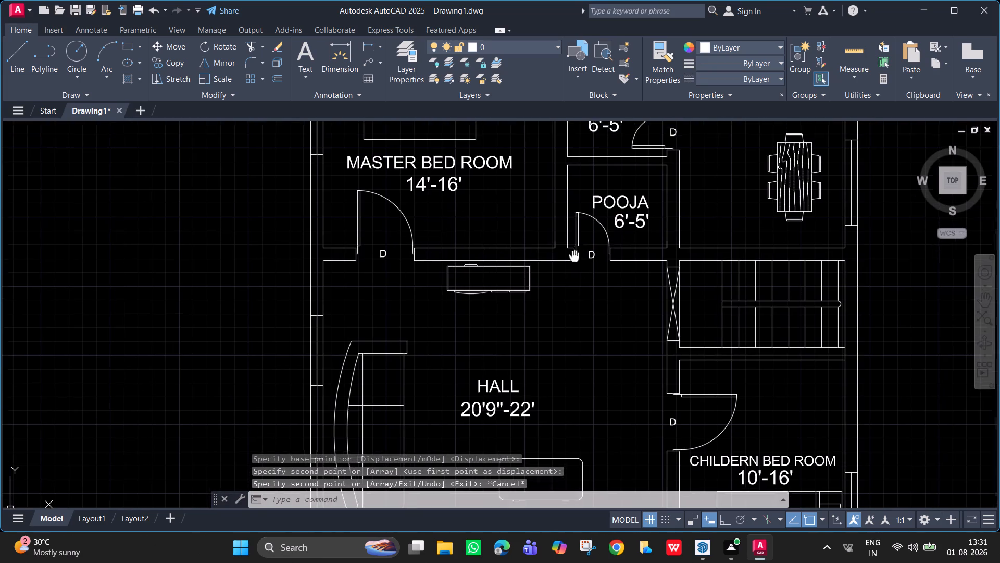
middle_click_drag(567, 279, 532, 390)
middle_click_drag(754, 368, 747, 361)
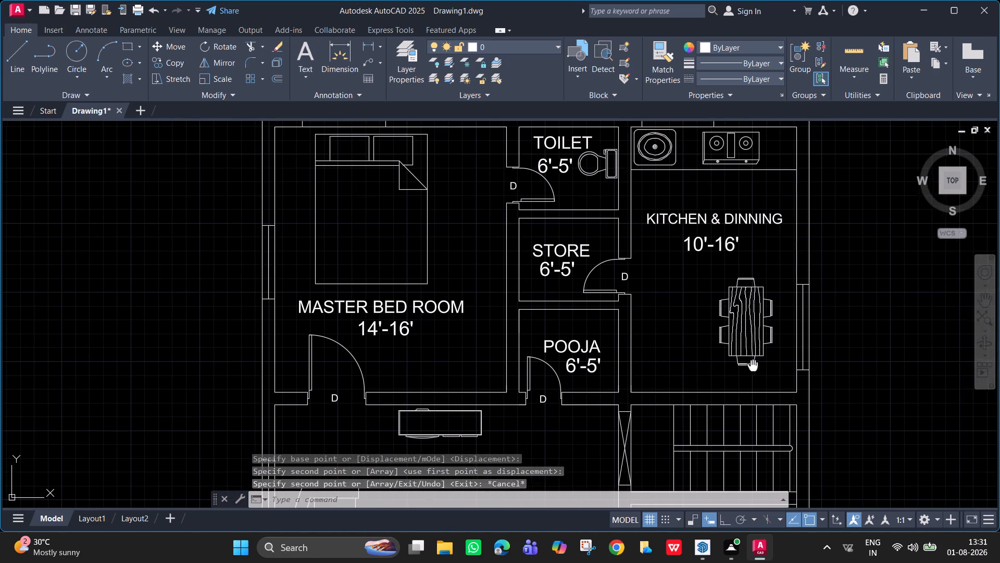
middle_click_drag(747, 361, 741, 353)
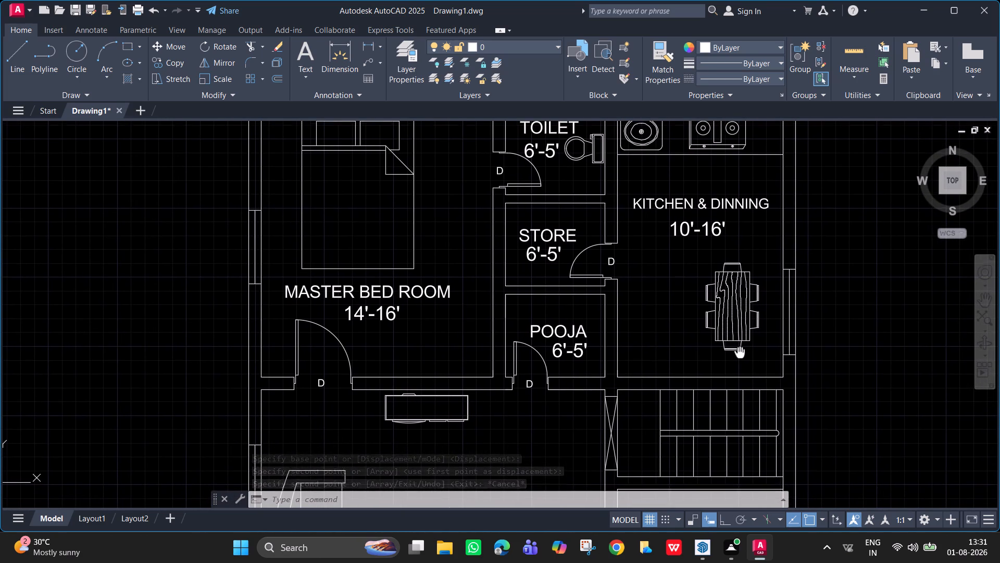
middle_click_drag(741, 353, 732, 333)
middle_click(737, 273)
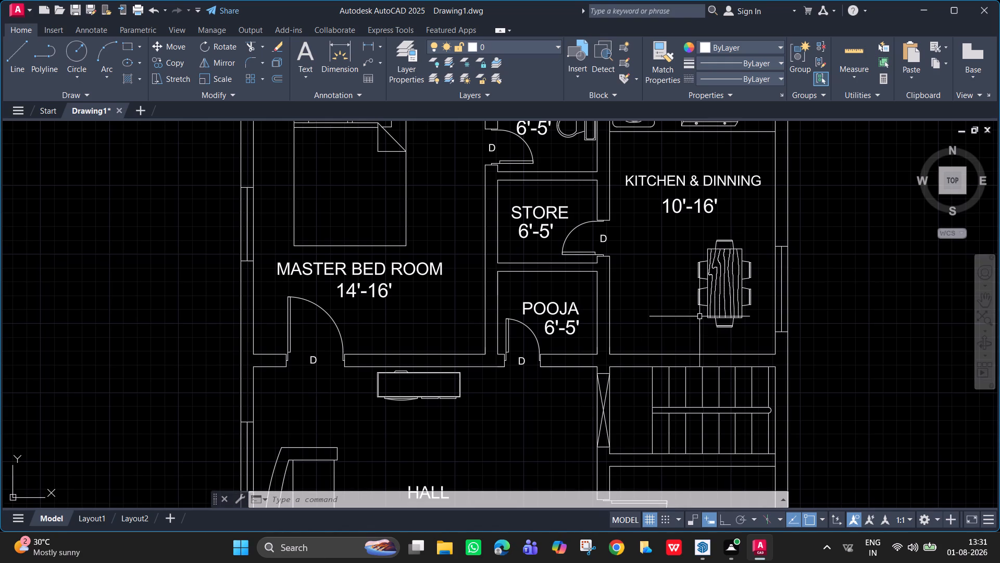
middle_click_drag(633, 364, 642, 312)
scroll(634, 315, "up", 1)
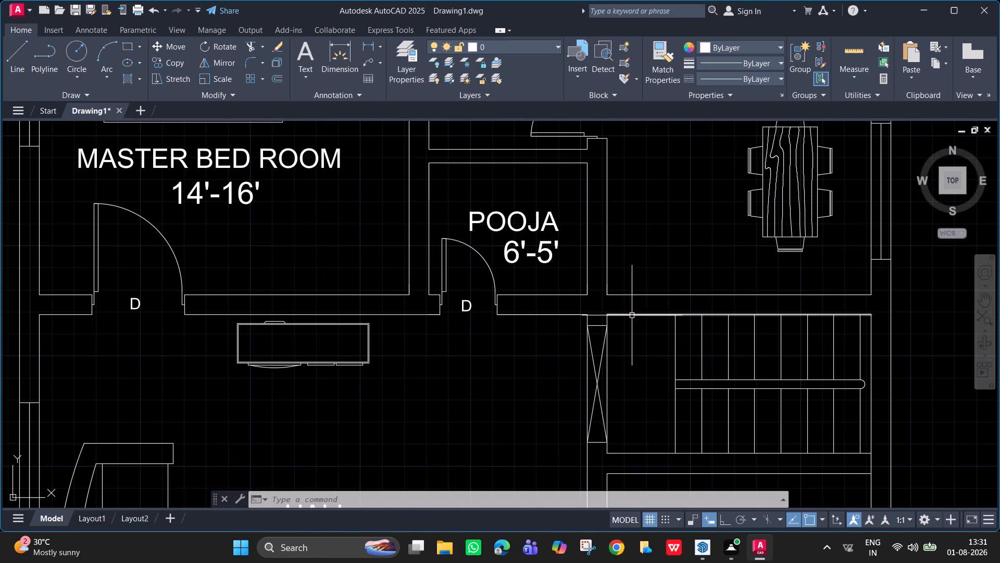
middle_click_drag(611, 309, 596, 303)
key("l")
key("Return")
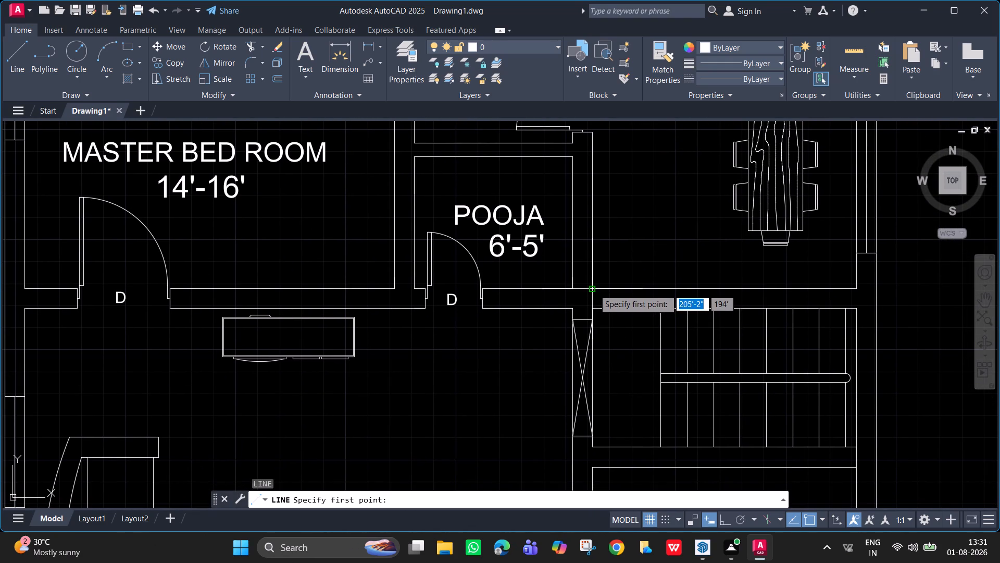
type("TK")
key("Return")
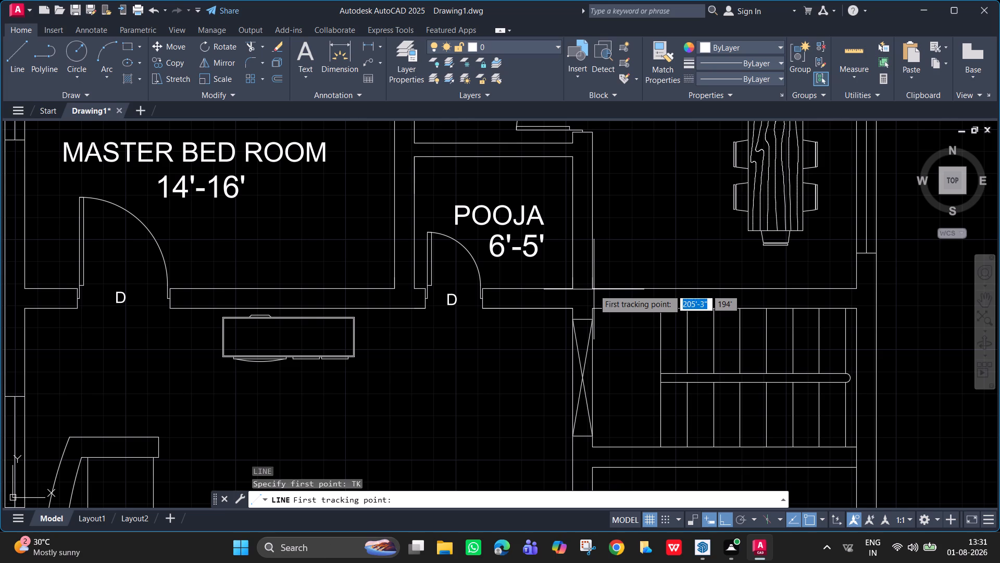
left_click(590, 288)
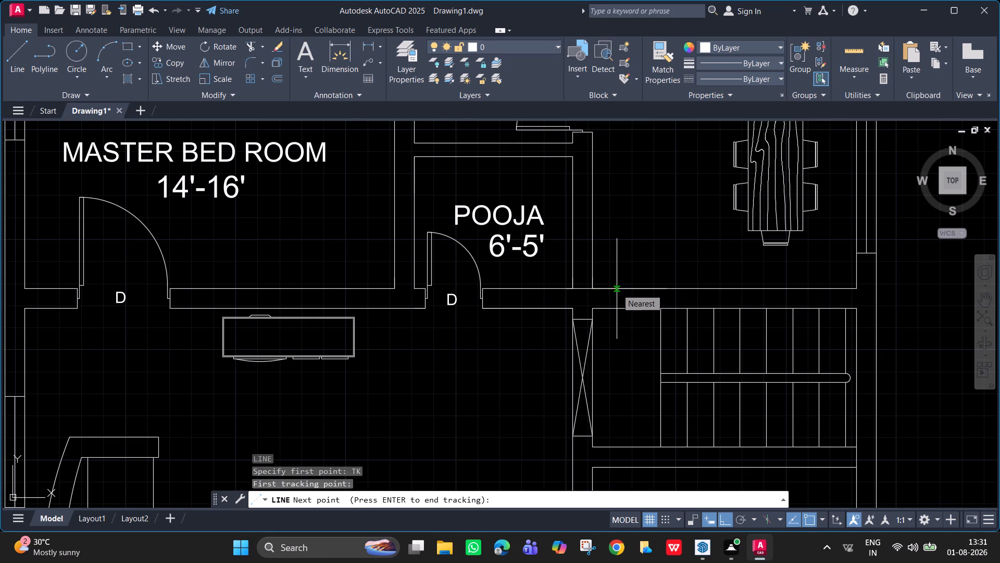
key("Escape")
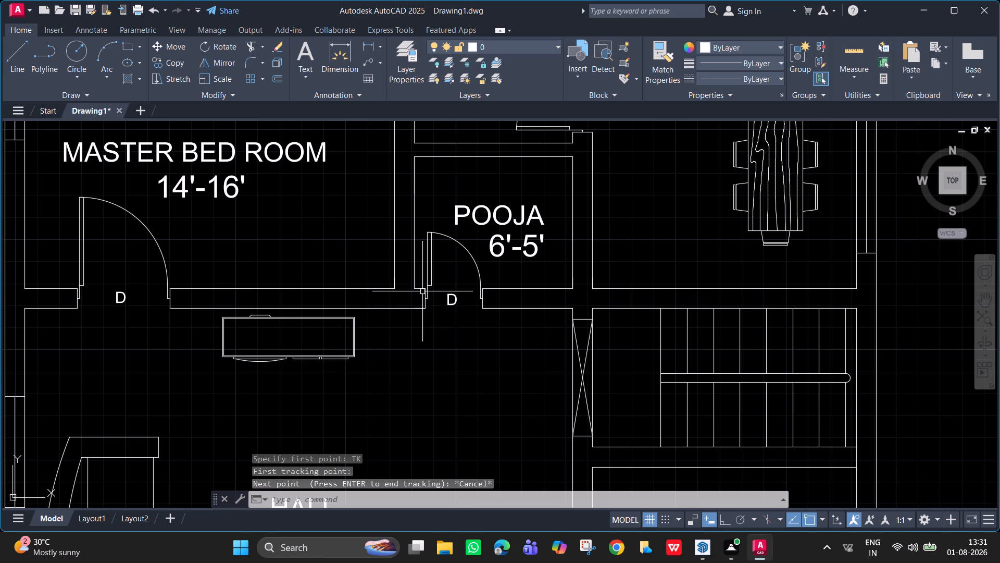
Measure the offset between the pooja room's inner wall corner and the near jamb of its door.
left_click(369, 44)
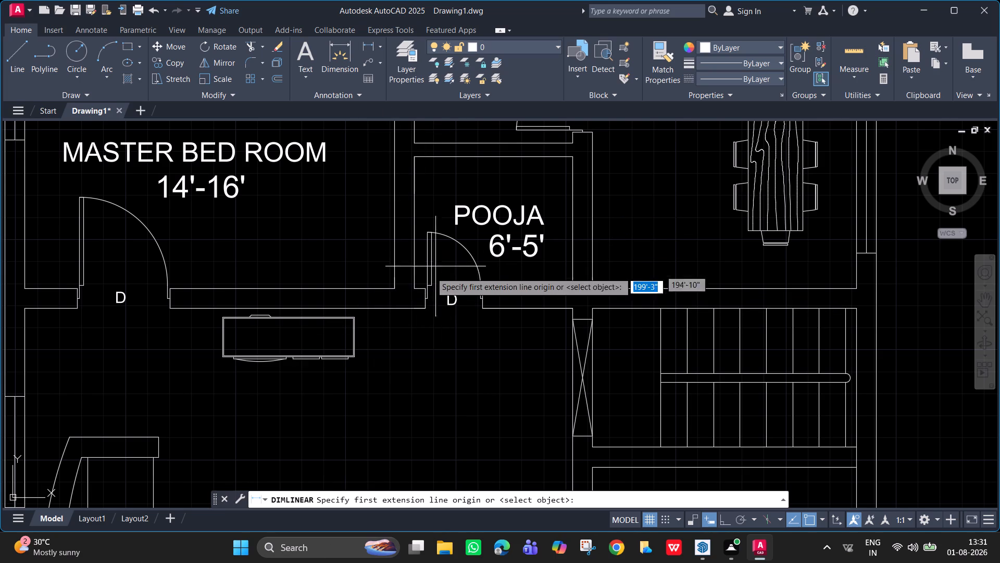
scroll(424, 276, "up", 2)
left_click(396, 310)
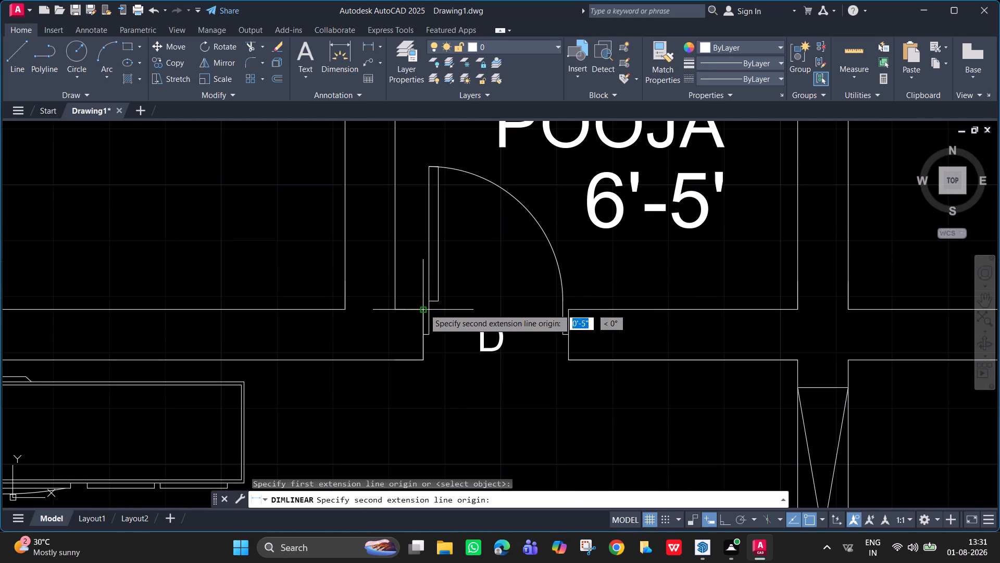
left_click(423, 309)
key("Escape")
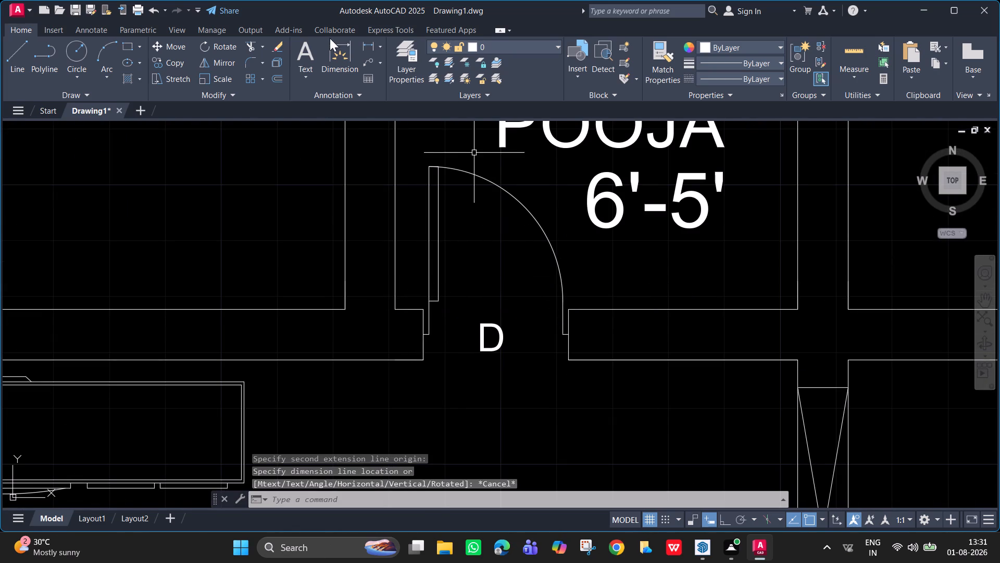
Draw a jamb line across the kitchen wall beside the stairs, 5" from the inner corner near the pooja room.
key("l")
key("Return")
type("TK")
key("Return")
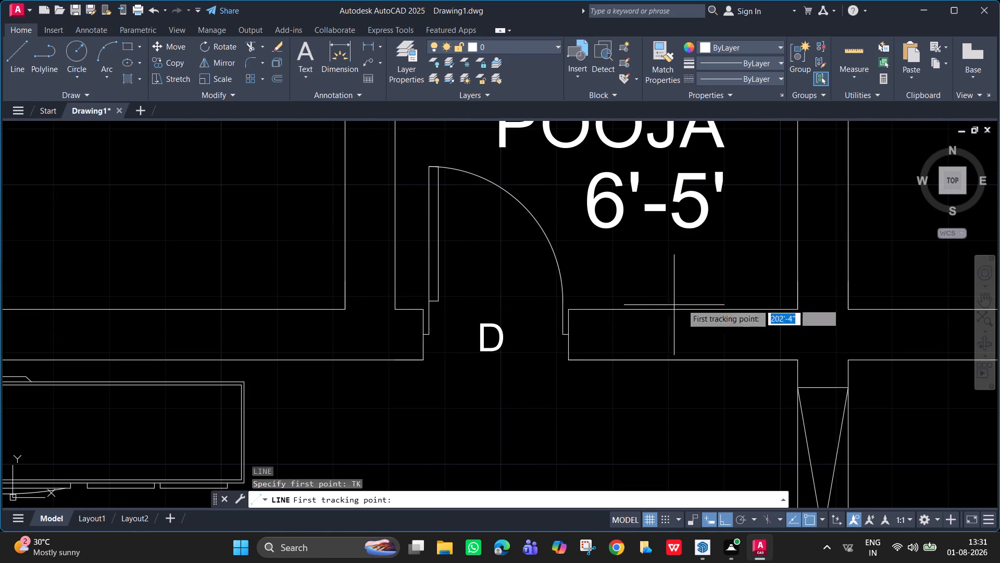
middle_click_drag(873, 308, 602, 336)
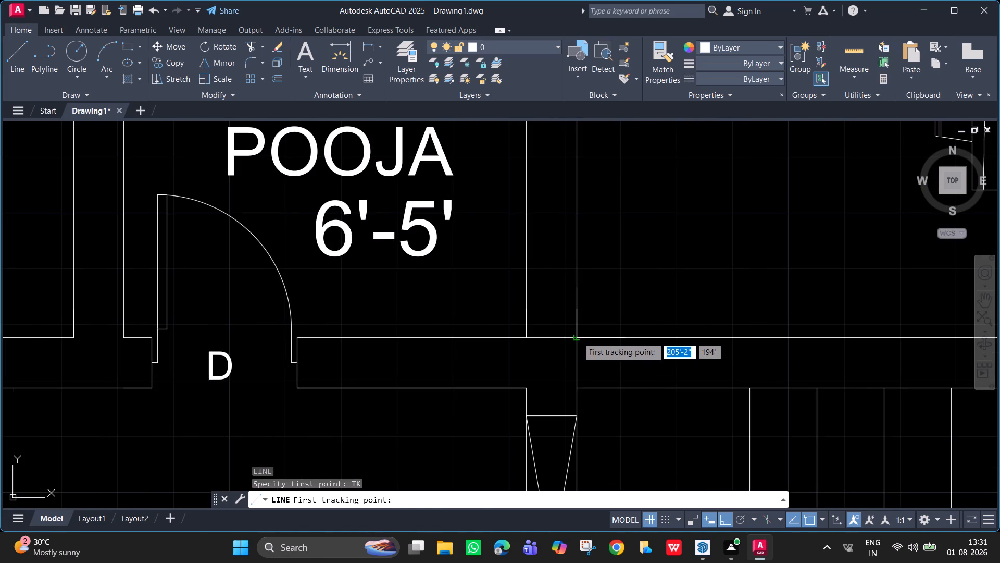
left_click(578, 337)
type("5\"")
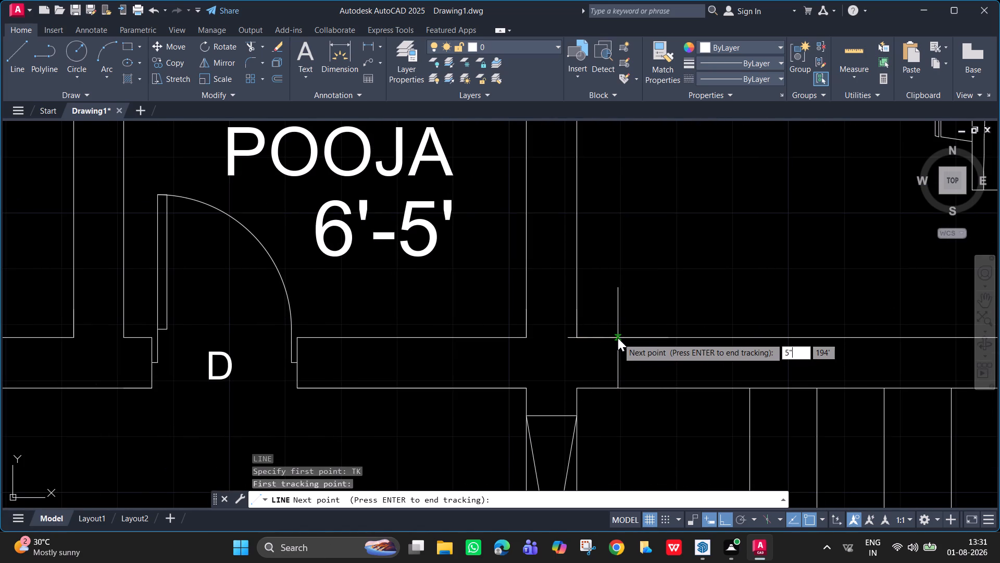
key("Return")
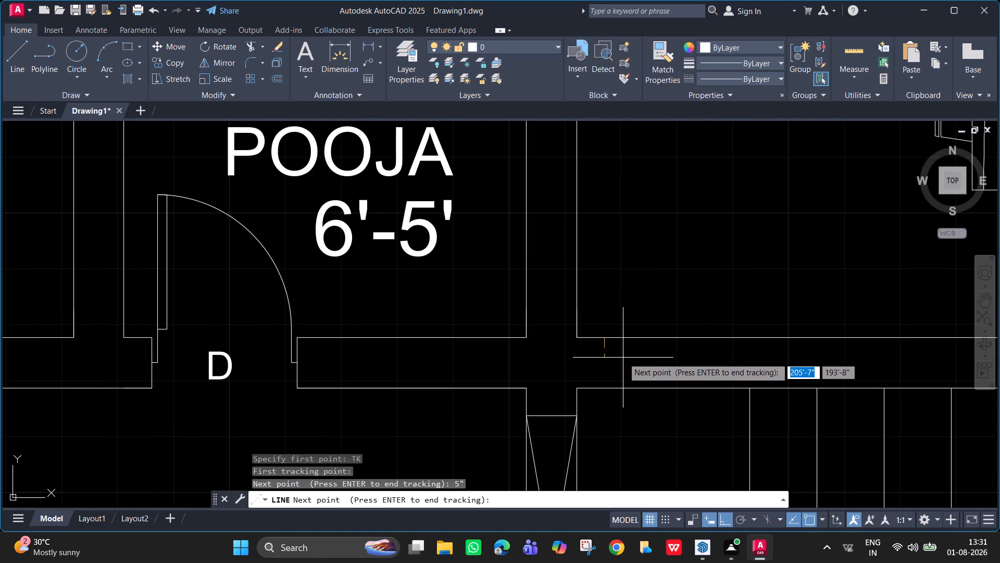
key("Return")
key("period")
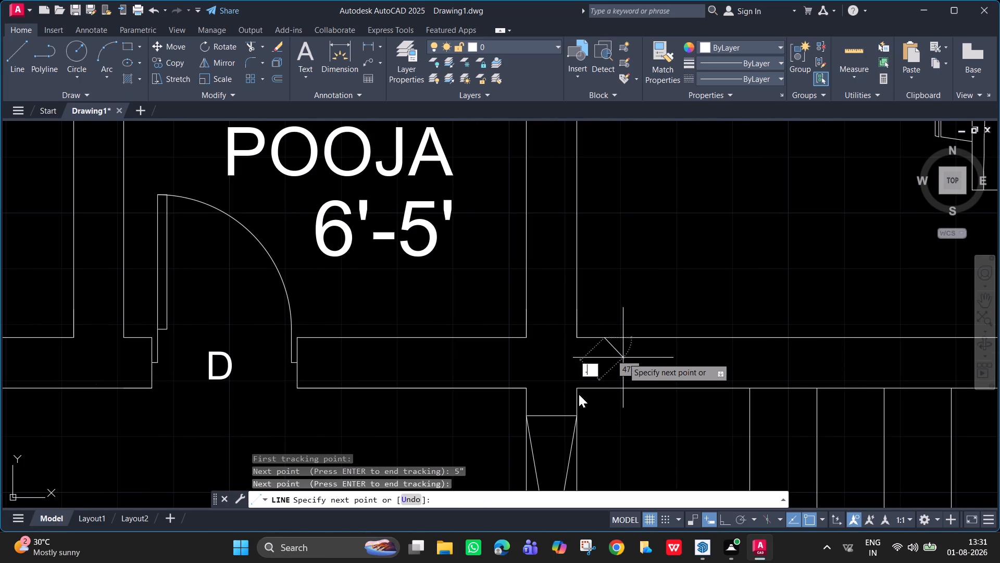
key("BackSpace")
key("Escape")
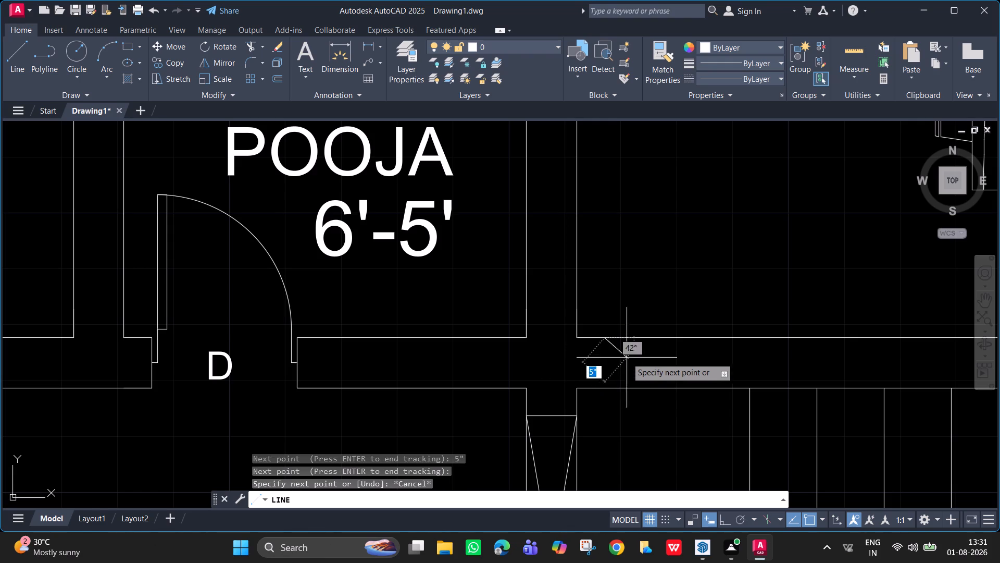
left_click(606, 390)
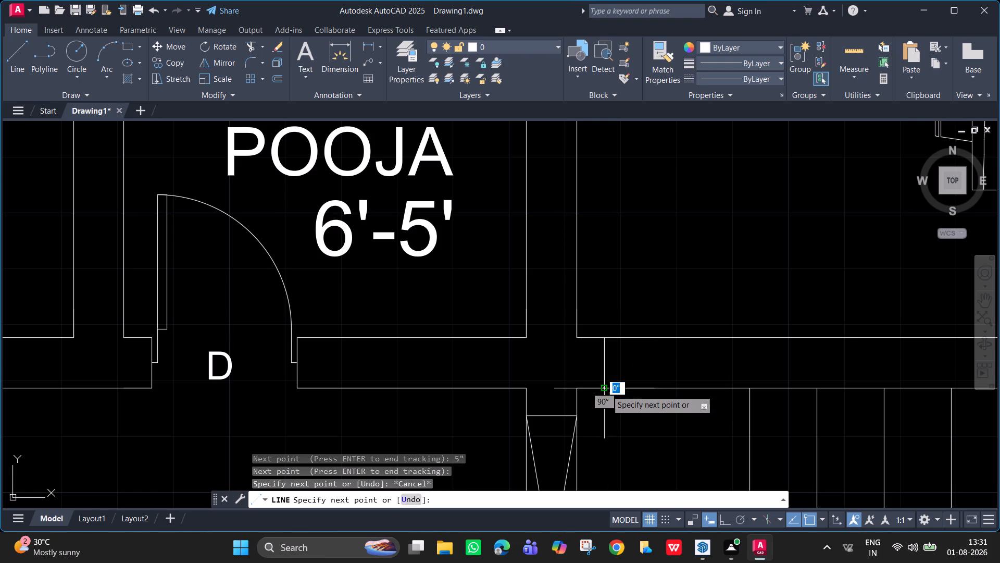
key("space")
Draw a 1" horizontal line from the midpoint of the new jamb line into the kitchen door opening.
scroll(648, 364, "down", 1)
middle_click_drag(642, 362, 599, 346)
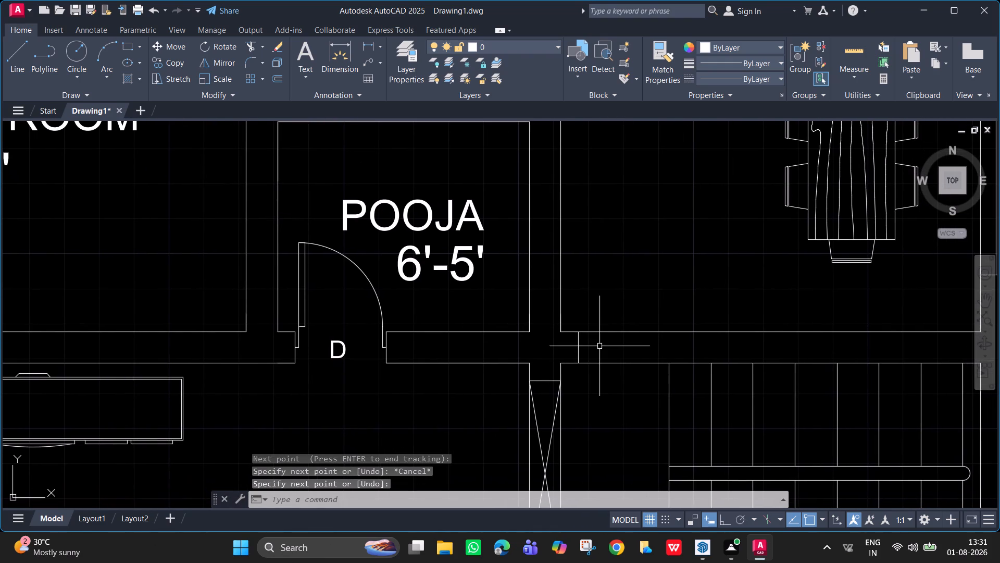
key("l")
key("Return")
scroll(604, 347, "up", 2)
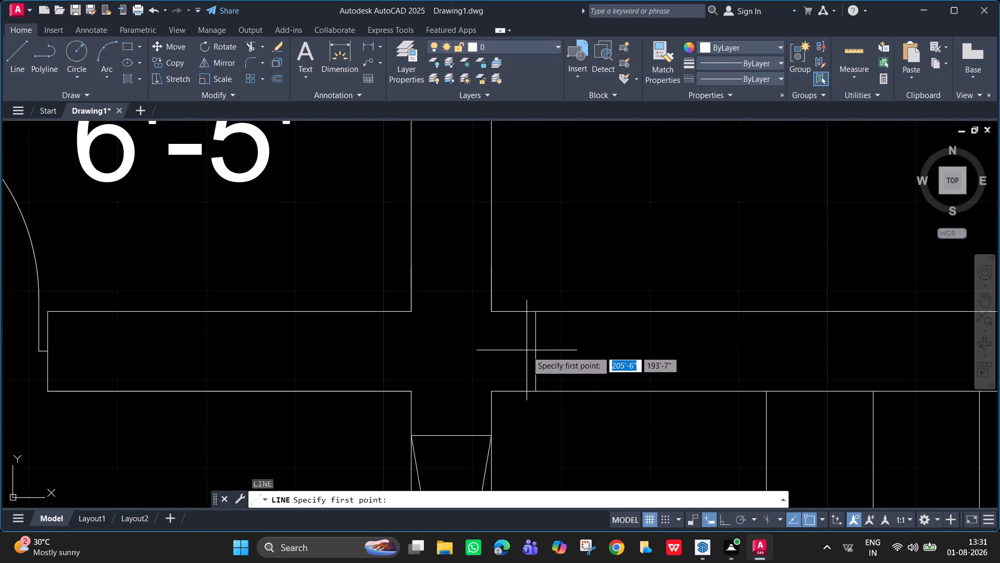
left_click(537, 353)
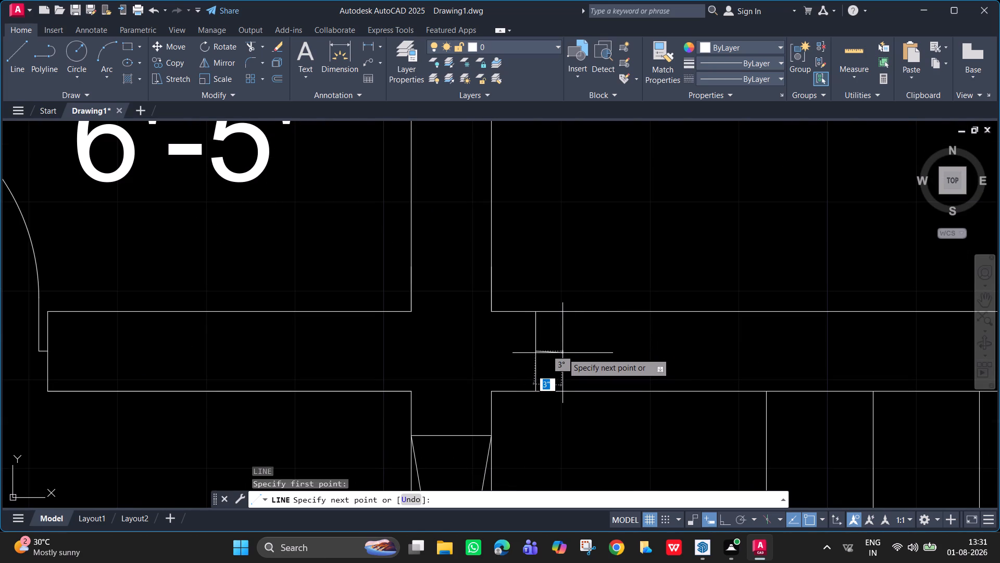
key("F8")
type("1\"")
key("Return")
key("Escape")
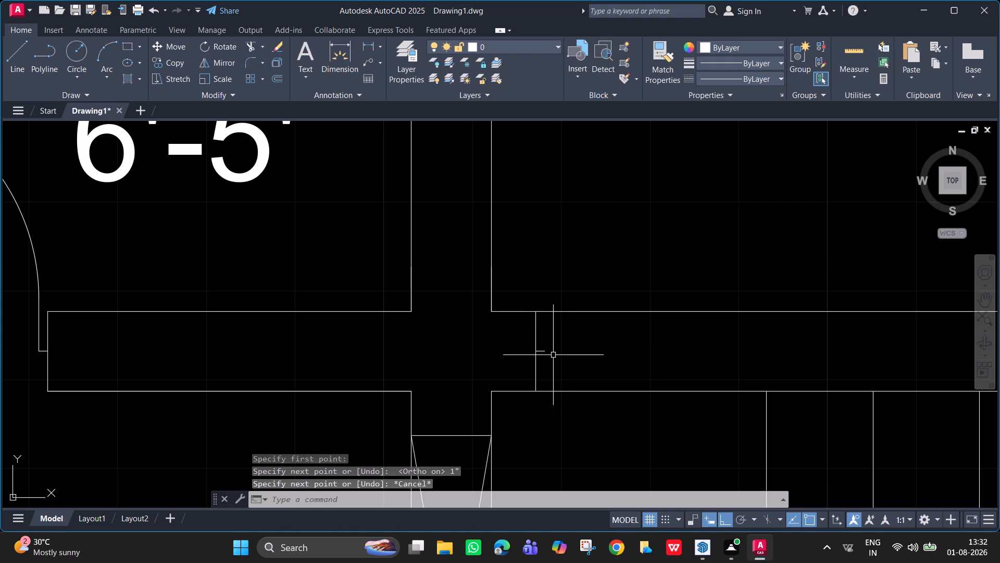
Copy the pooja door block by its lower frame corner onto the end of the 1" line in the kitchen wall.
scroll(553, 355, "up", 2)
scroll(554, 363, "down", 4)
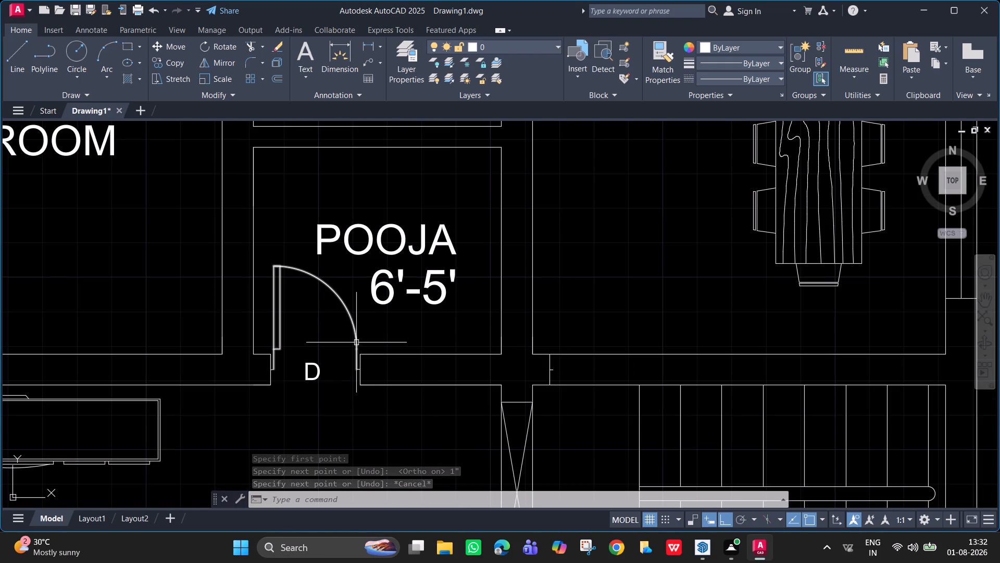
middle_click_drag(581, 353, 648, 347)
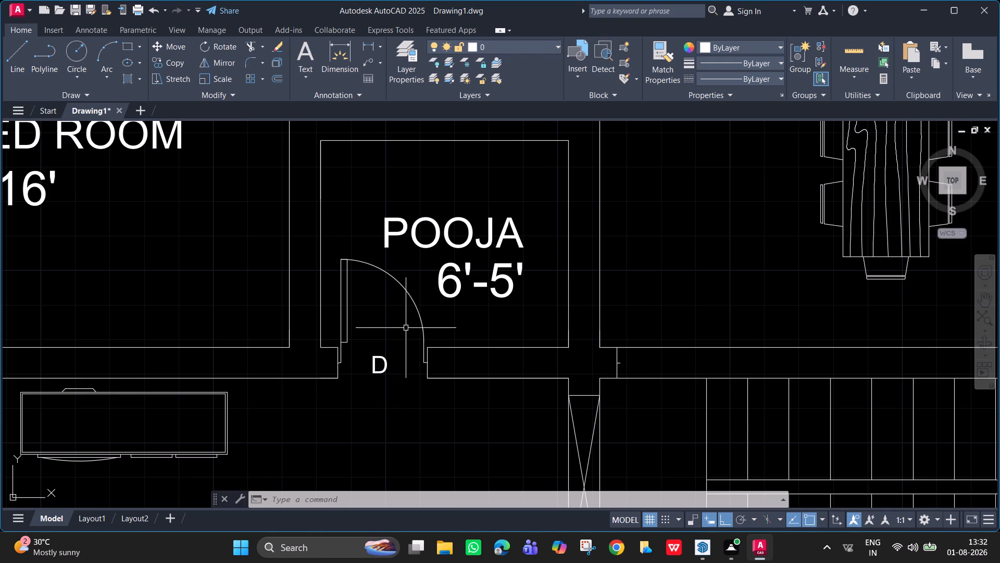
left_click(420, 319)
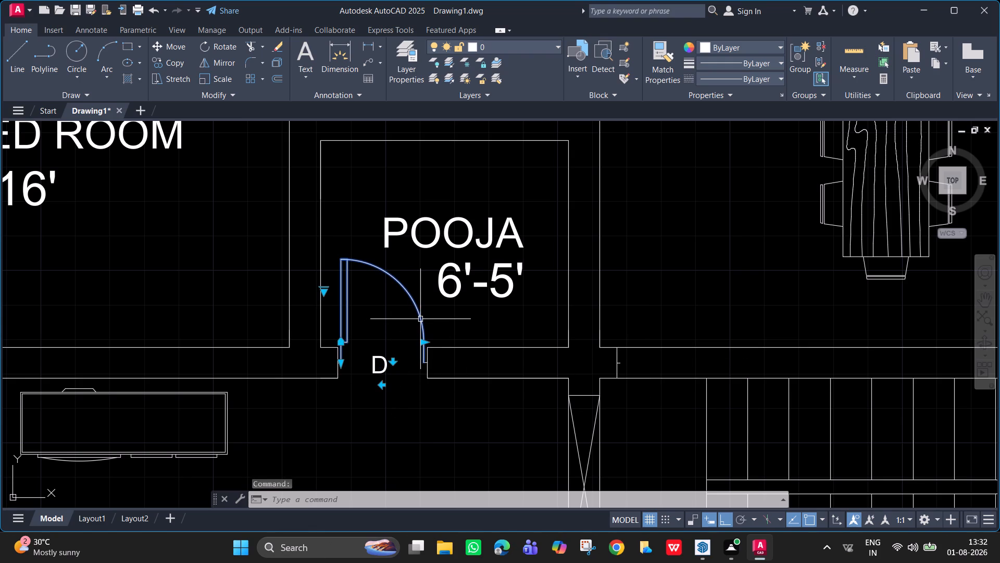
type("CO")
key("Return")
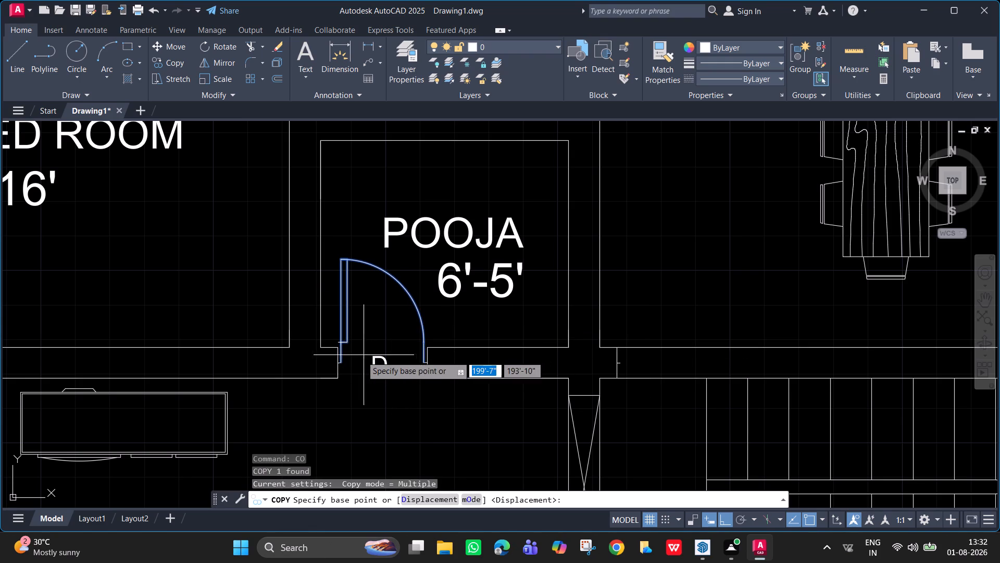
left_click(342, 363)
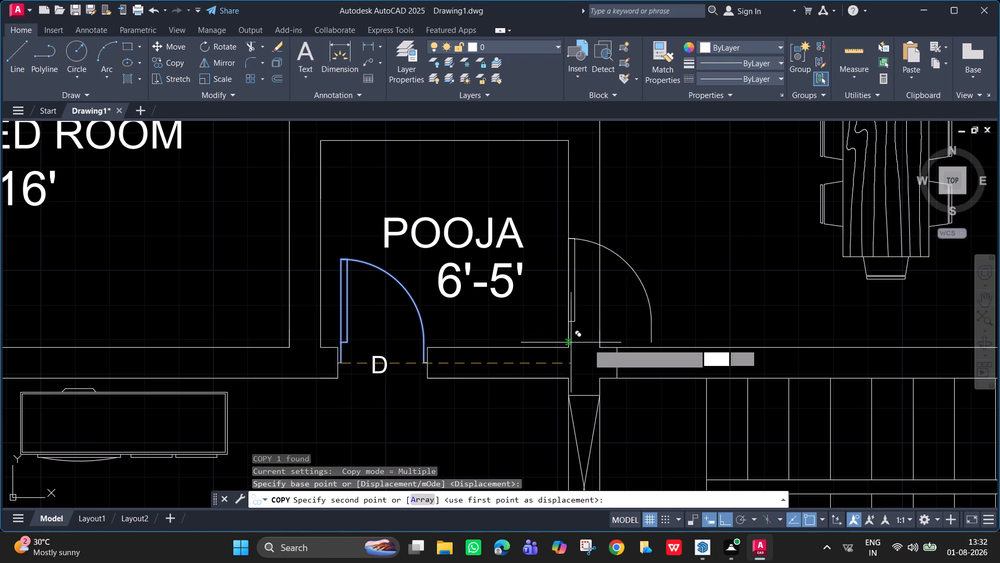
scroll(628, 359, "up", 3)
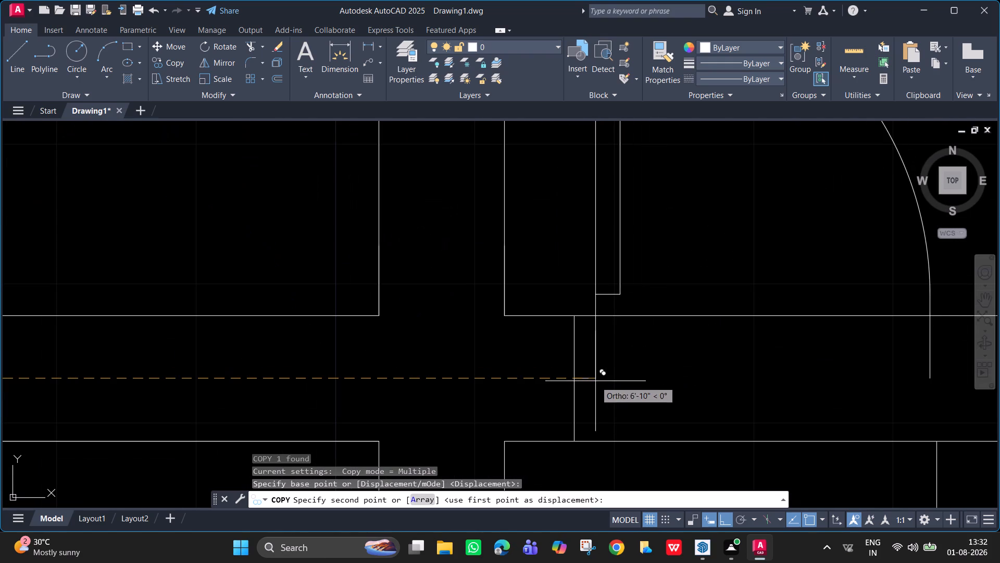
left_click(589, 377)
scroll(689, 334, "down", 2)
middle_click_drag(683, 344, 643, 340)
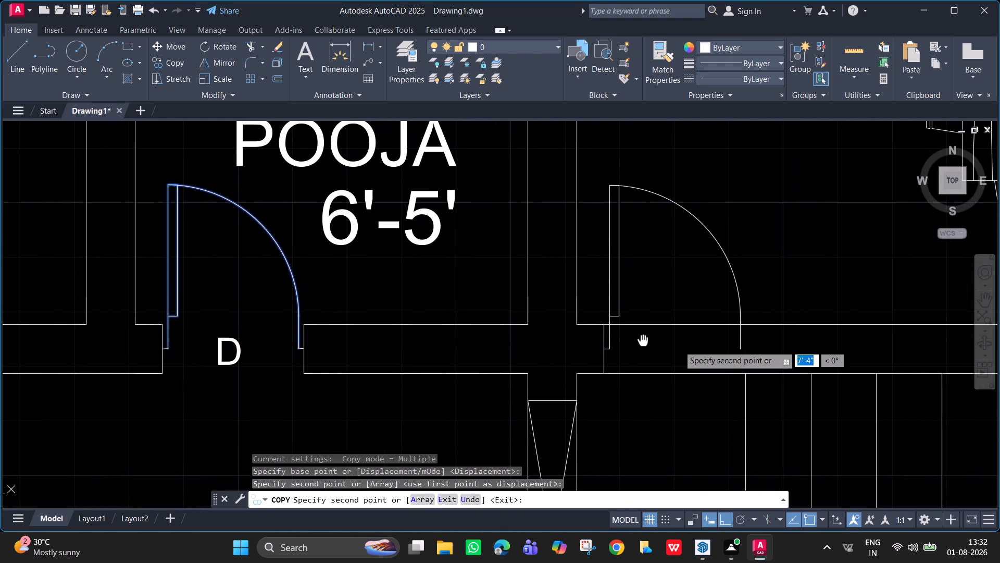
key("Escape")
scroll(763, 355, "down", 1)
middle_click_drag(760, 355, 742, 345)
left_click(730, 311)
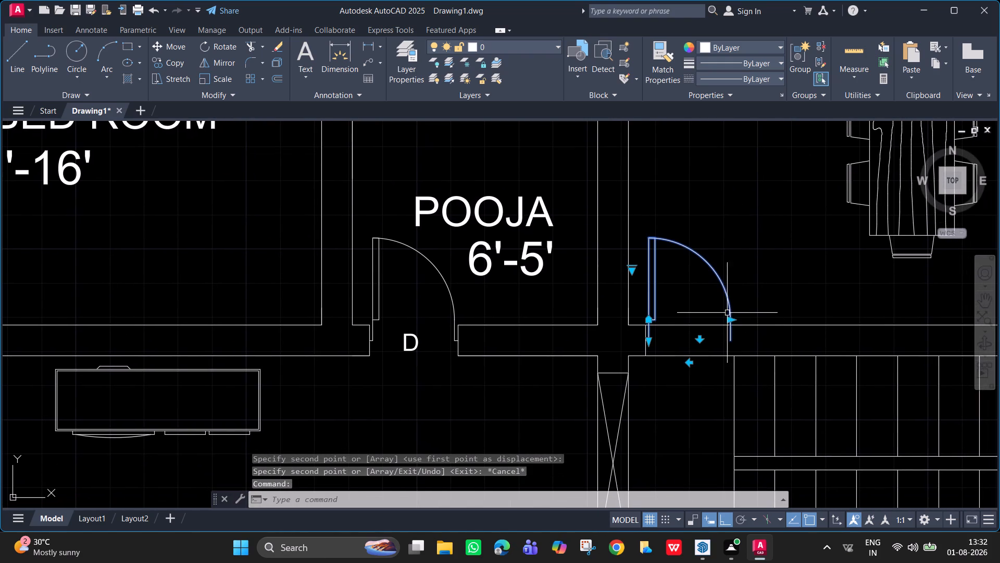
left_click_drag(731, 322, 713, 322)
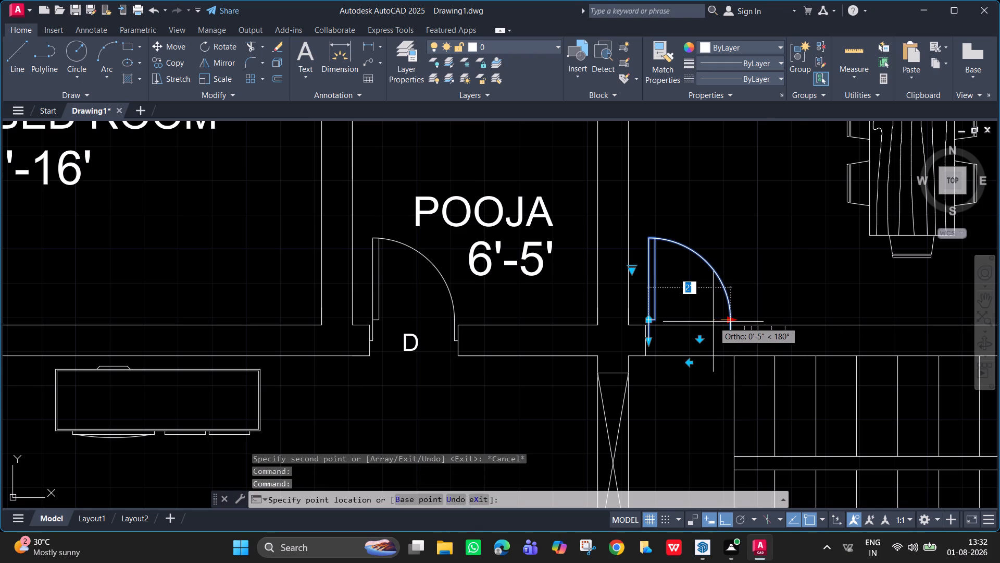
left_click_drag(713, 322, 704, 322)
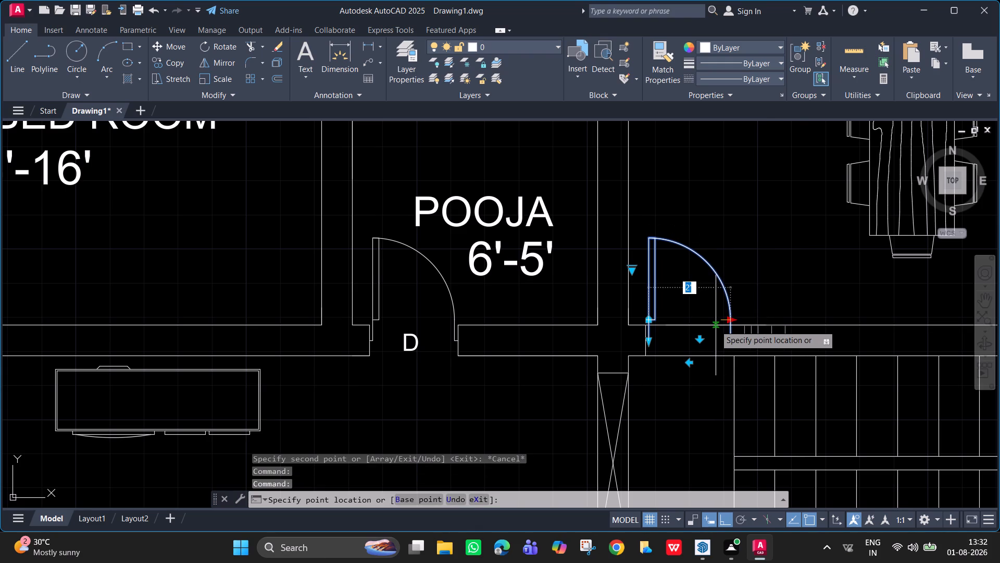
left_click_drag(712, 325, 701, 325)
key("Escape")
Draw a 1" horizontal line outward from the kitchen door's free frame end, continuing up to the wall's upper line.
middle_click_drag(737, 335, 732, 331)
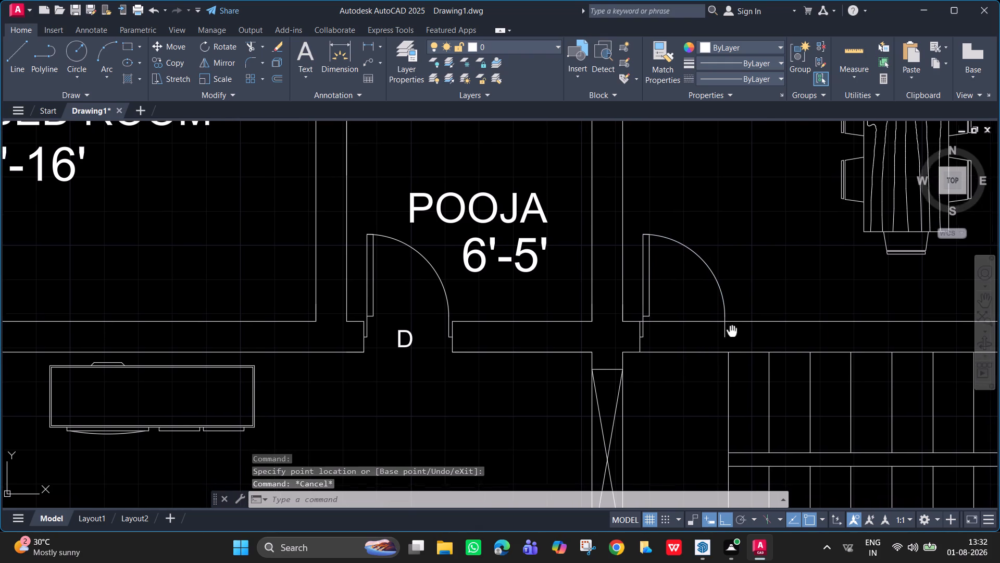
middle_click_drag(732, 331, 724, 326)
scroll(721, 337, "up", 1)
scroll(721, 337, "down", 1)
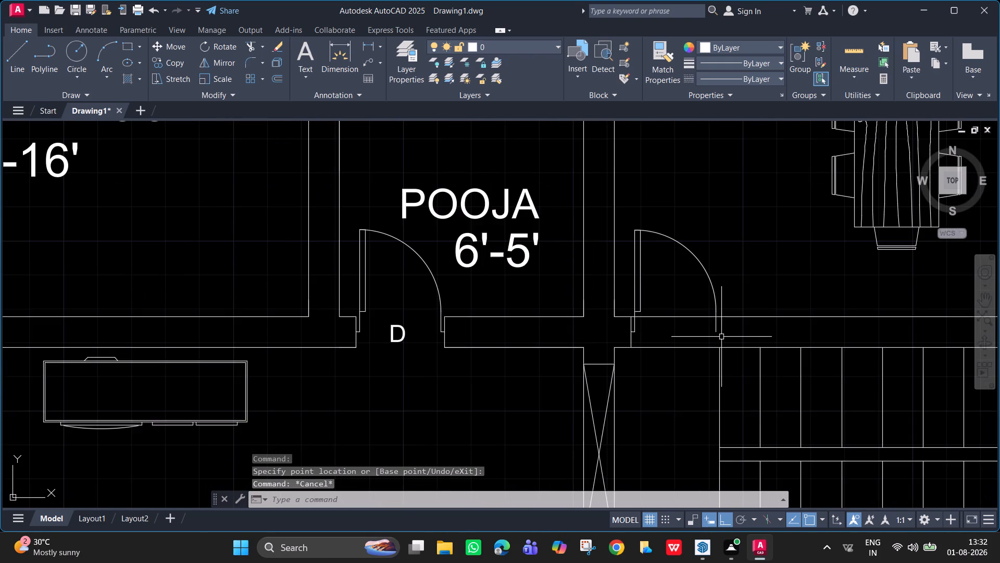
scroll(721, 337, "down", 1)
middle_click_drag(717, 337, 666, 331)
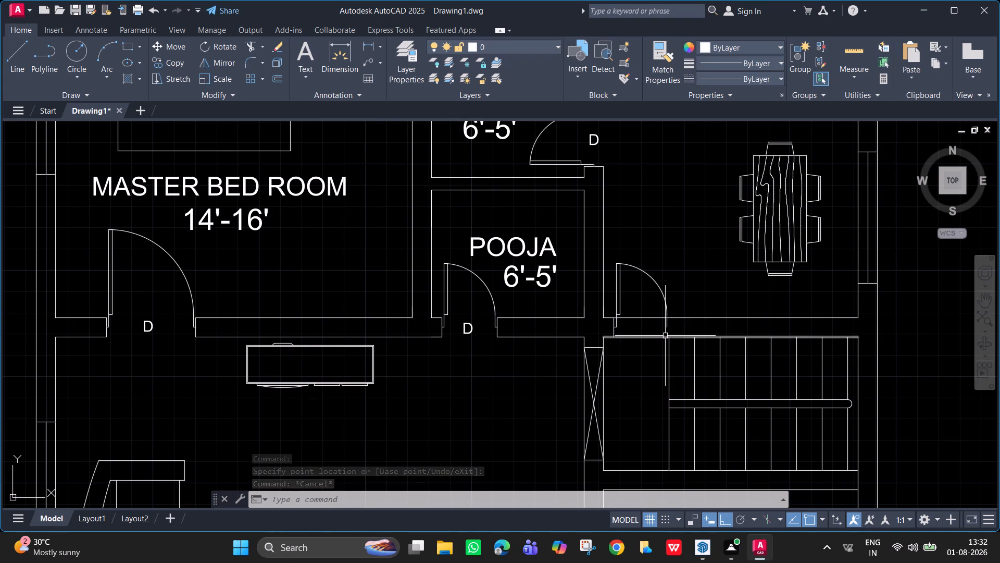
key("l")
key("Return")
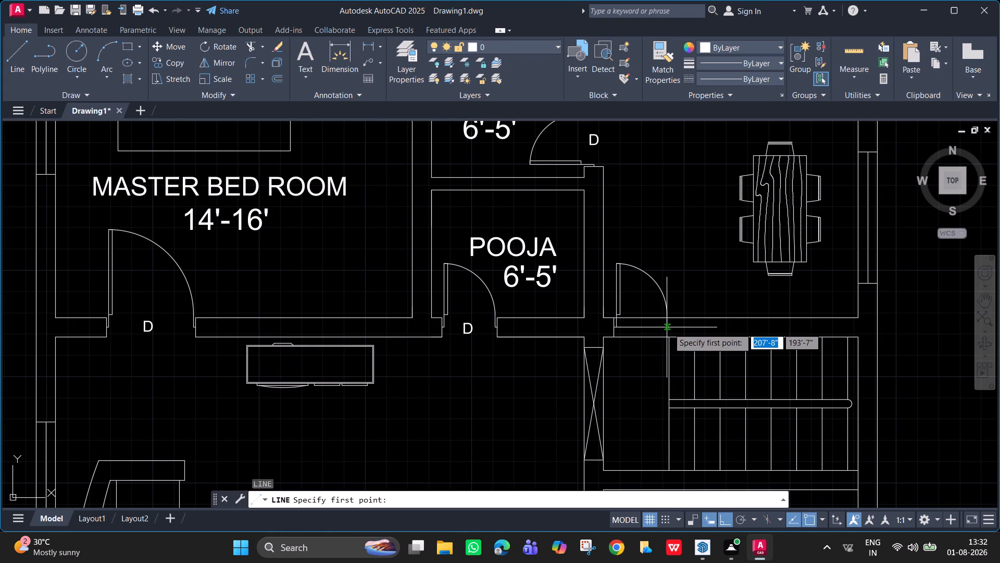
scroll(671, 330, "up", 3)
left_click(647, 323)
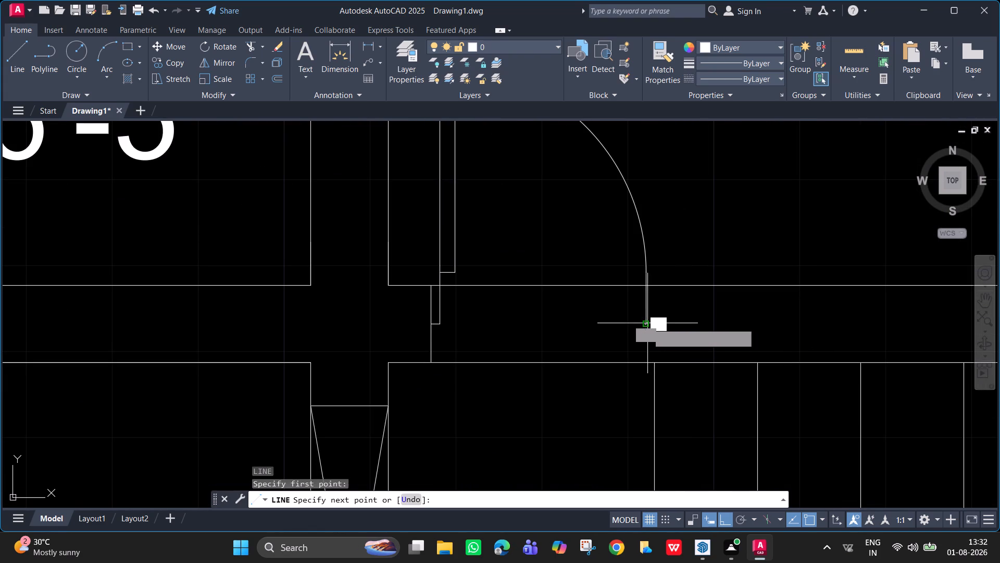
key("1")
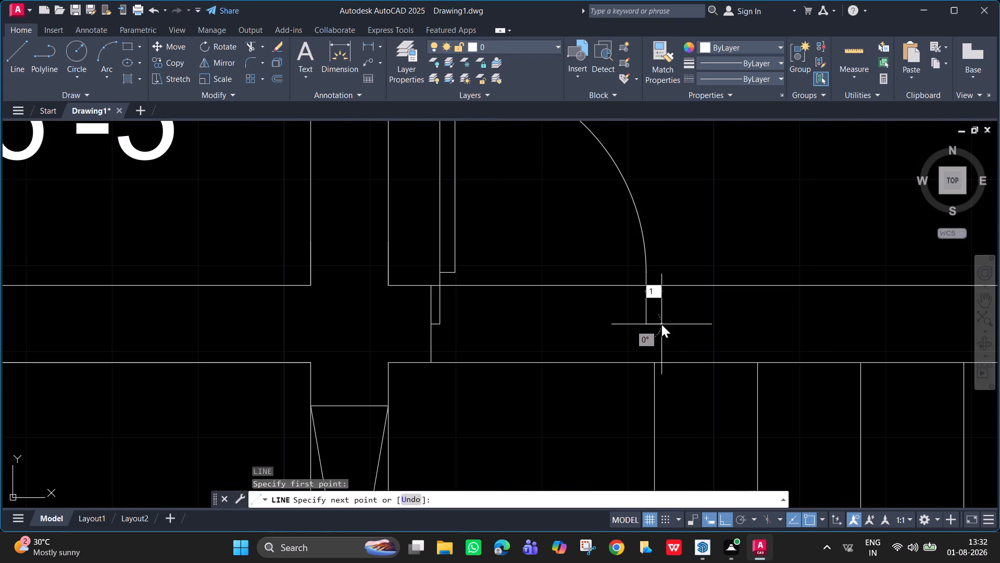
key("shift+quotedbl")
key("Return")
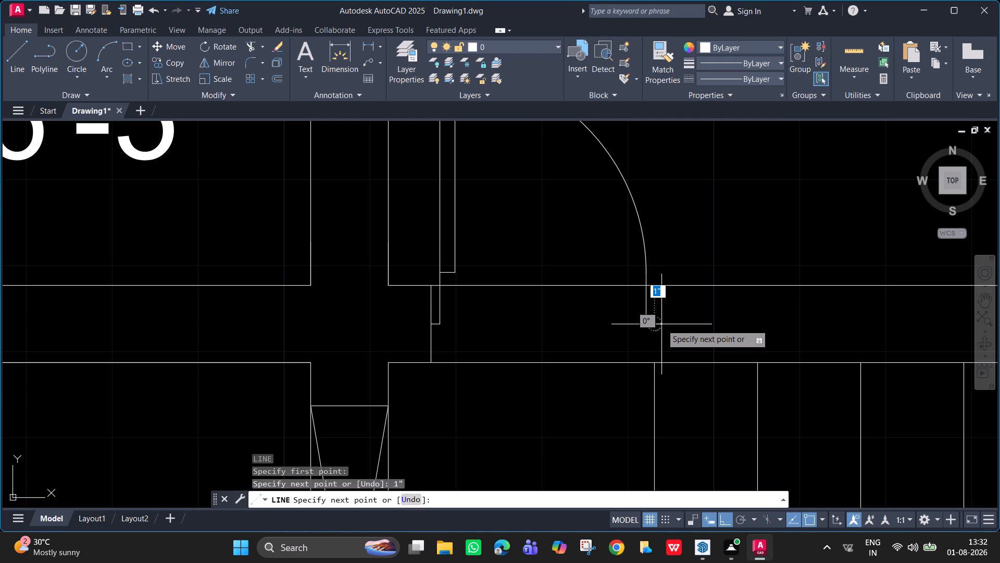
left_click(654, 283)
key("space")
Draw a line from the outer end of the 1" line down to the wall's lower line, completing the far jamb.
key("space")
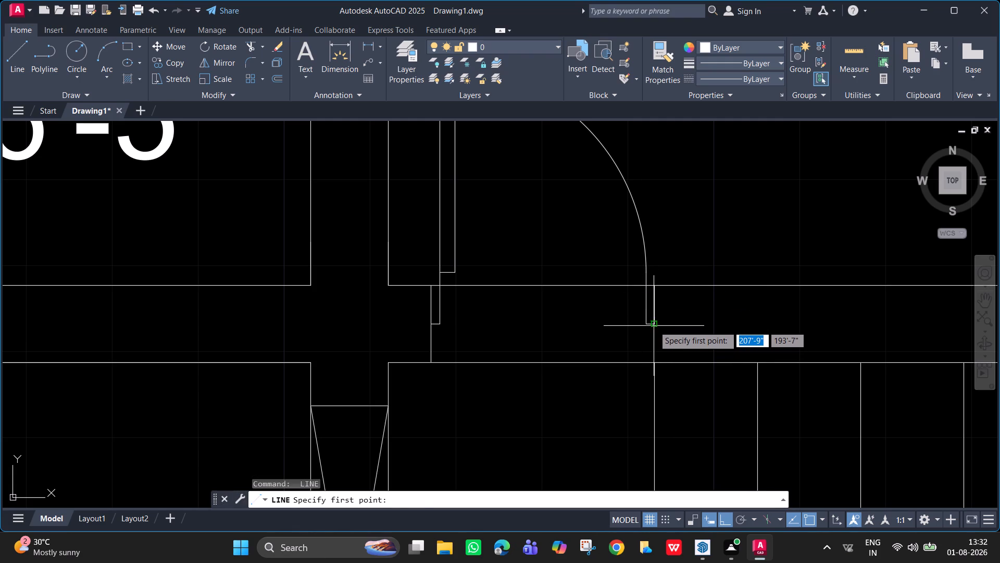
left_click(654, 325)
left_click(654, 361)
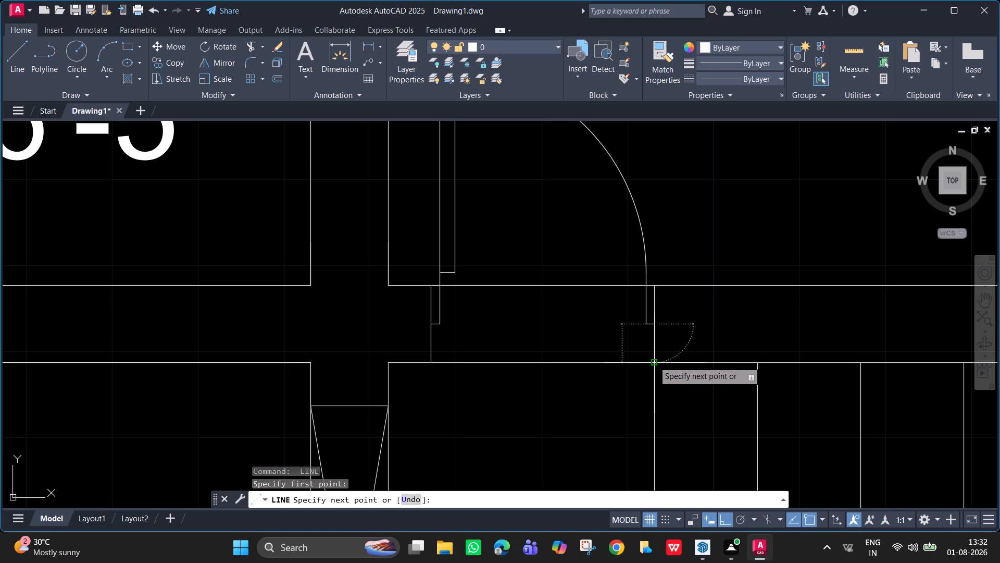
key("space")
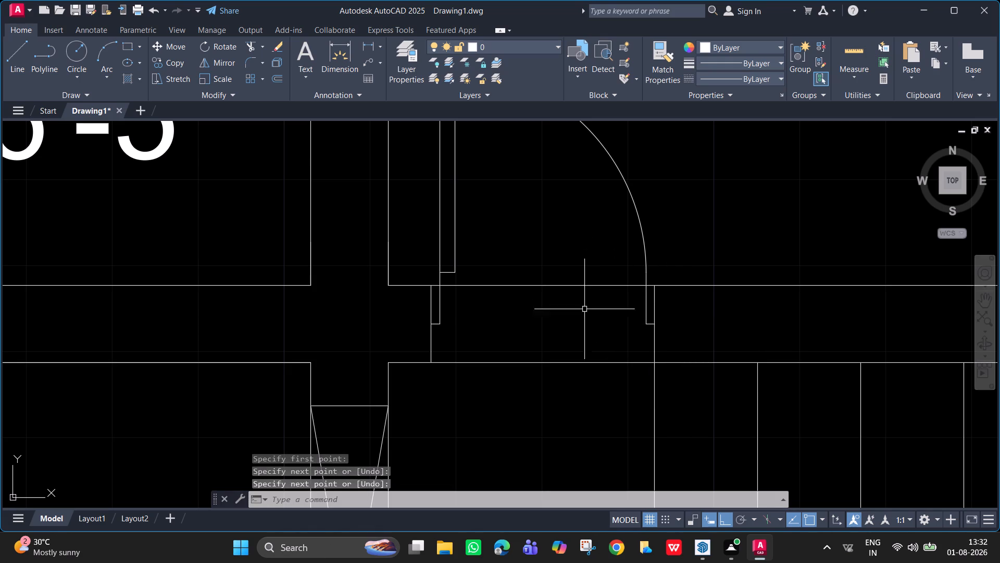
Trim both wall lines across the kitchen door opening and the leftover stubs between the door frame and both jambs.
key("t")
key("r")
key("Return")
left_click(592, 324)
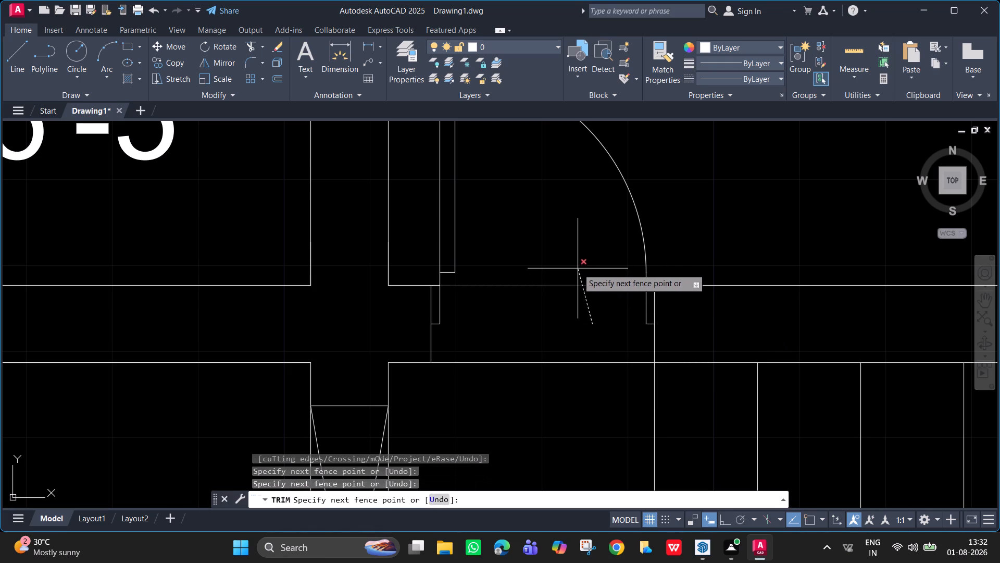
left_click(578, 268)
left_click(561, 361)
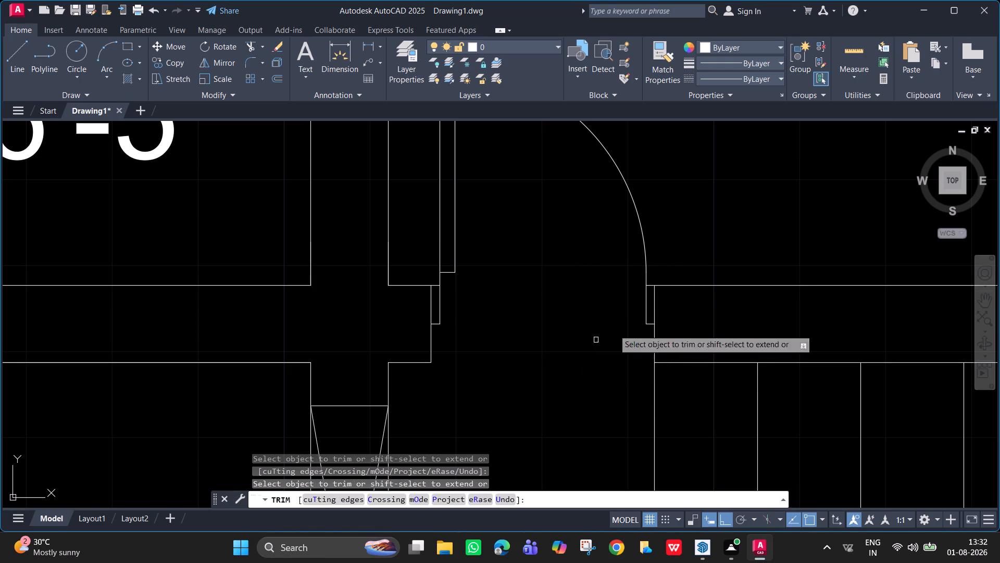
scroll(649, 296, "up", 1)
left_click(651, 279)
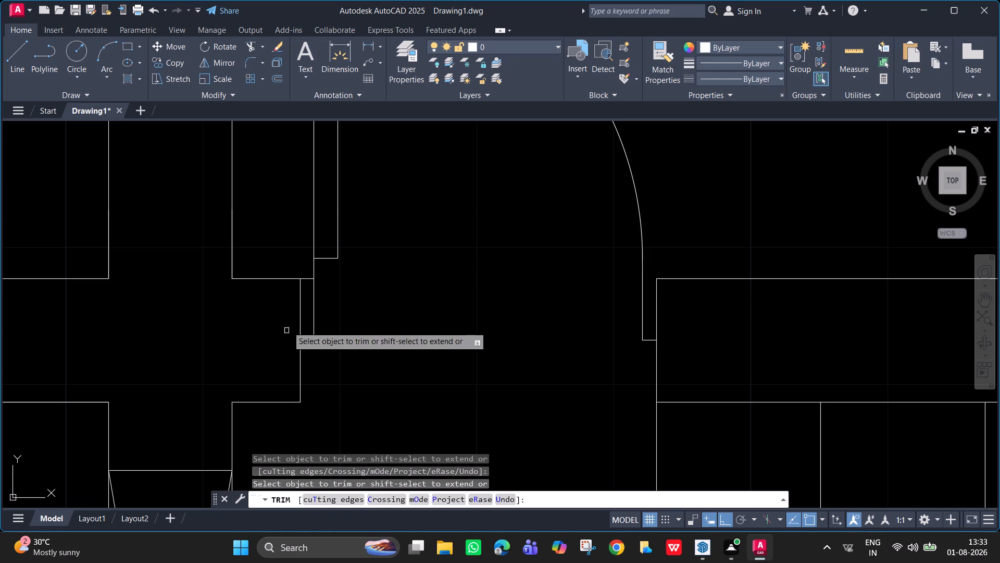
left_click(308, 278)
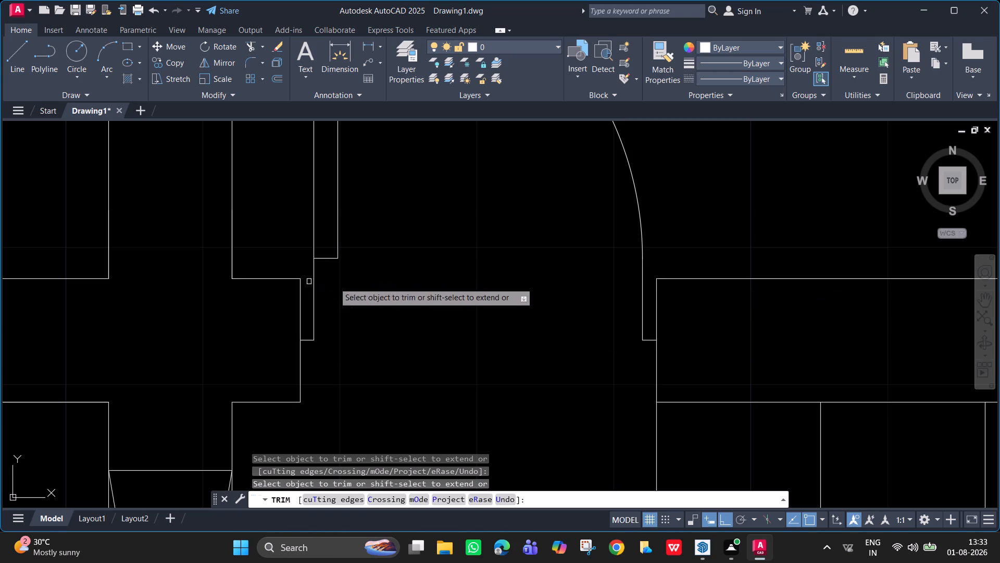
scroll(439, 295, "down", 4)
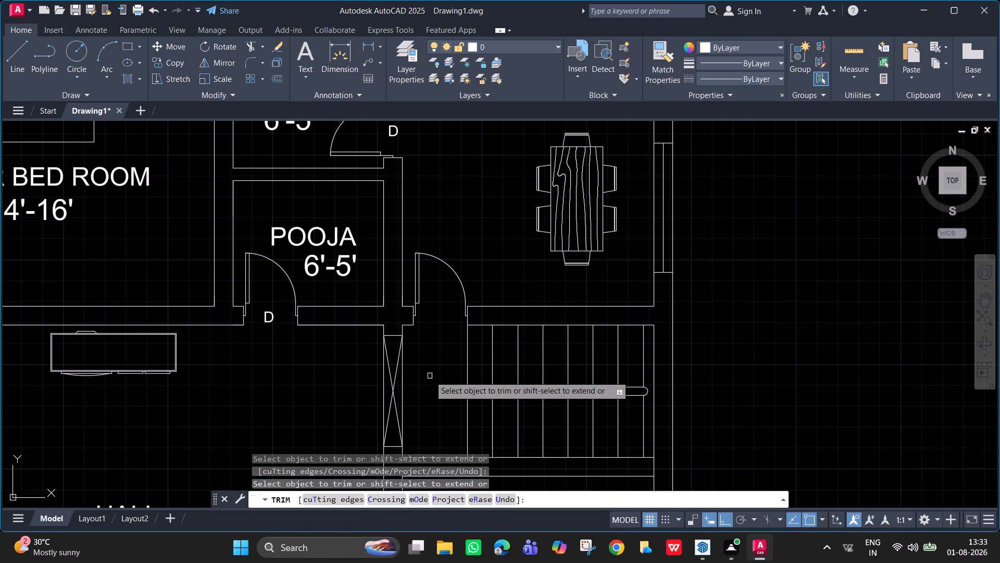
scroll(405, 371, "down", 1)
middle_click_drag(411, 374, 543, 335)
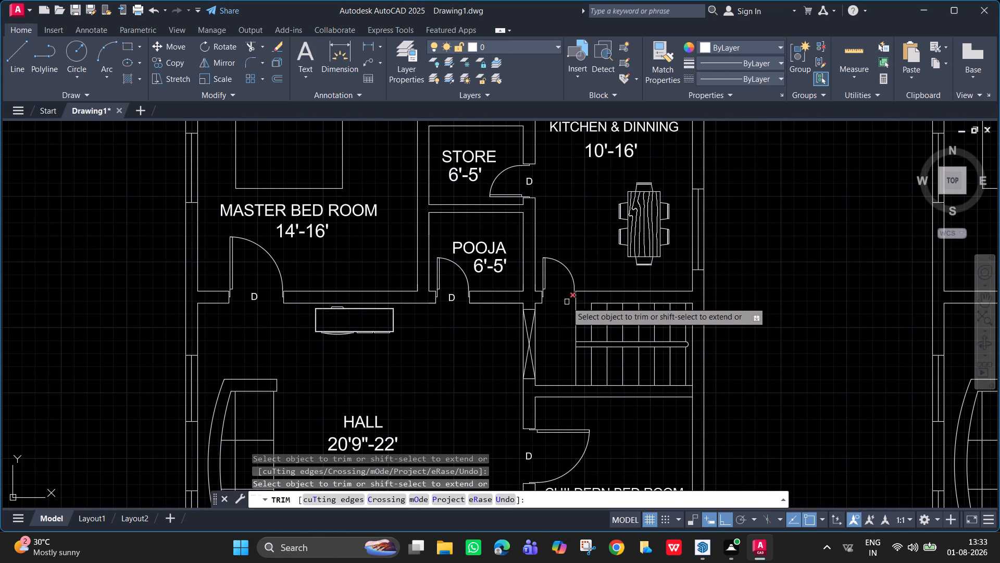
key("Escape")
Copy the pooja door's D label horizontally into the new kitchen door opening.
left_click(452, 302)
type("CO")
key("Return")
left_click(452, 301)
left_click(552, 303)
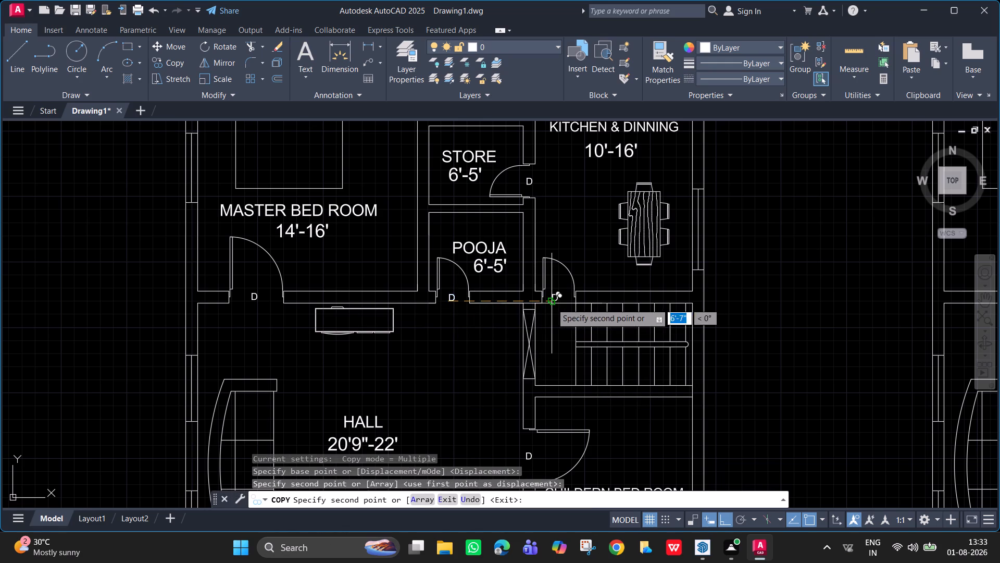
key("Escape")
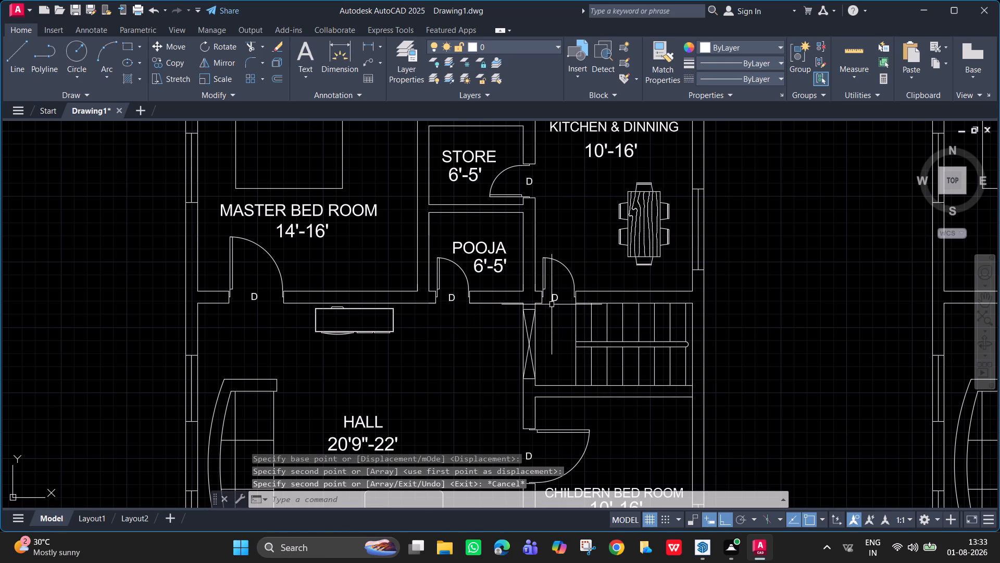
Review the rooms, doors, furniture and labels of both floor plans.
scroll(554, 301, "down", 1)
middle_click_drag(554, 301, 528, 283)
middle_click_drag(519, 239, 526, 281)
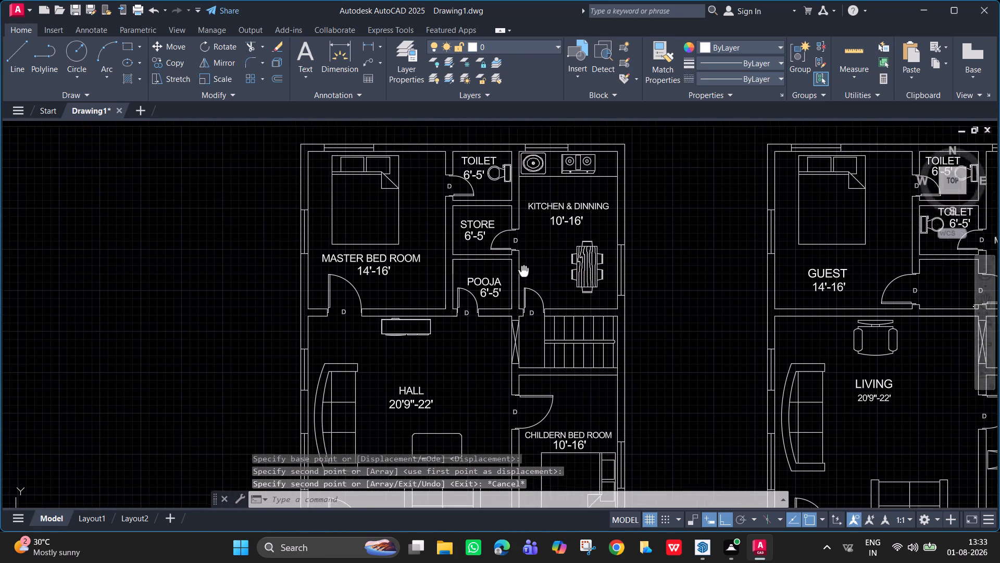
scroll(527, 284, "down", 1)
middle_click_drag(526, 281, 527, 284)
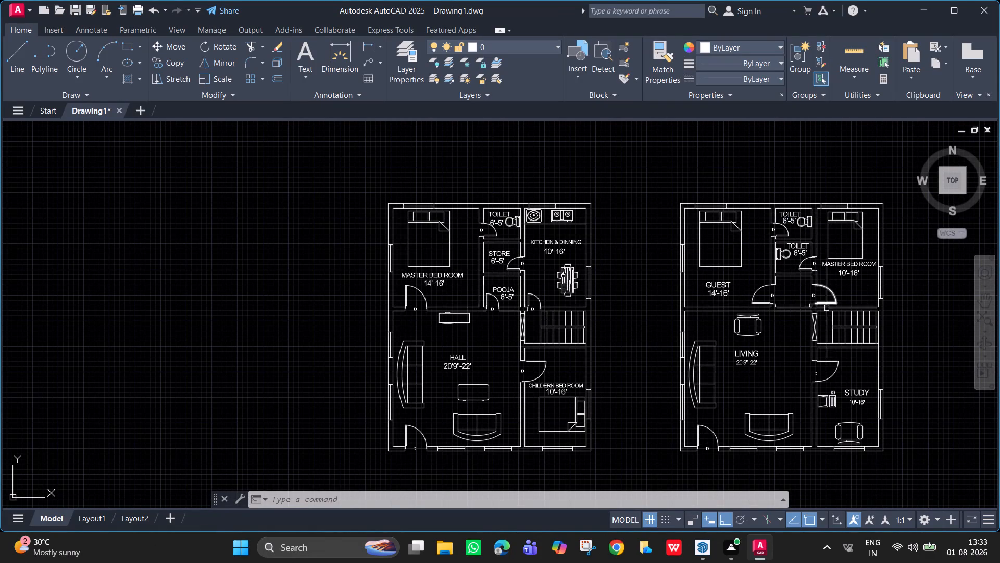
scroll(780, 397, "up", 1)
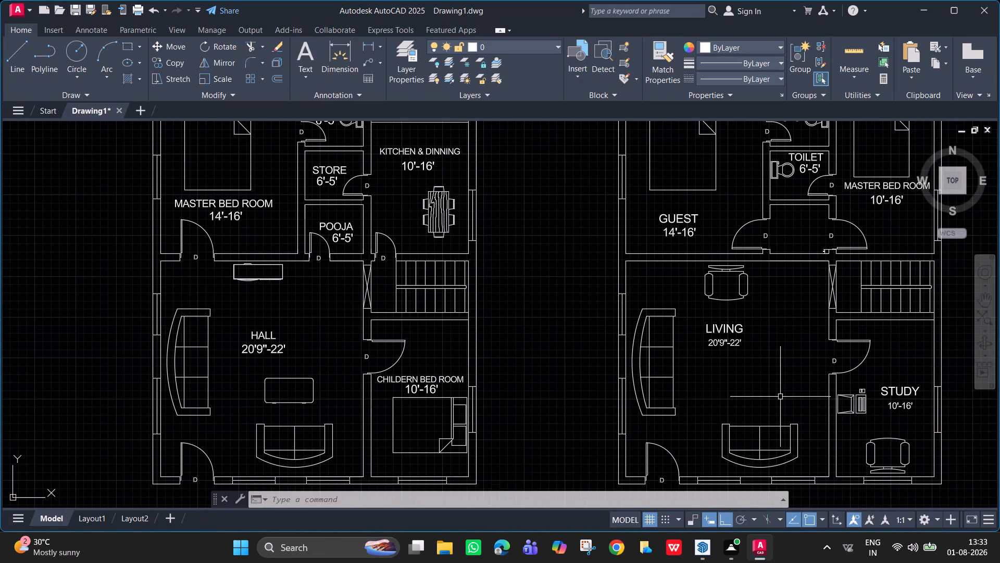
middle_click_drag(780, 397, 881, 414)
middle_click_drag(661, 329, 748, 431)
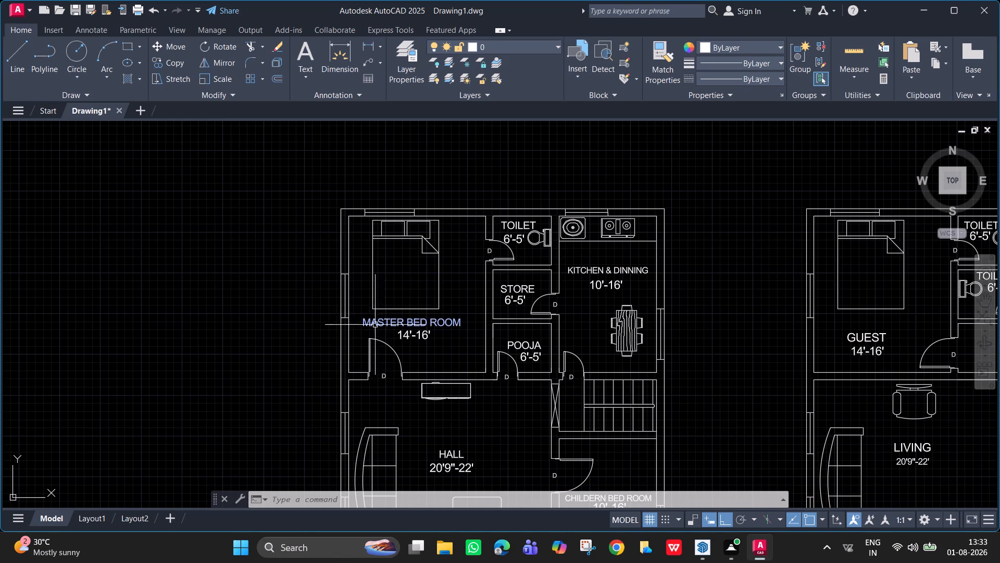
scroll(485, 262, "up", 1)
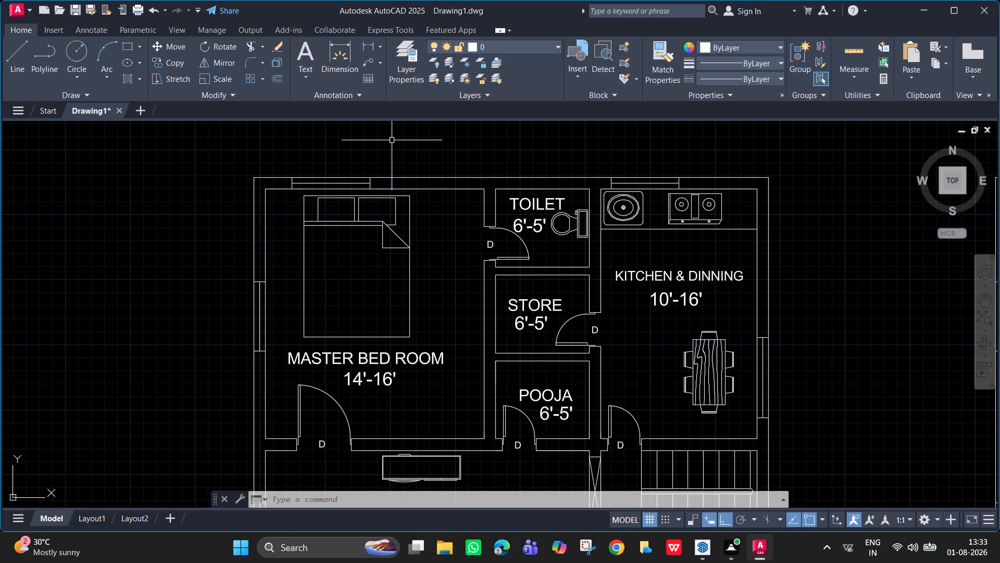
scroll(392, 140, "down", 1)
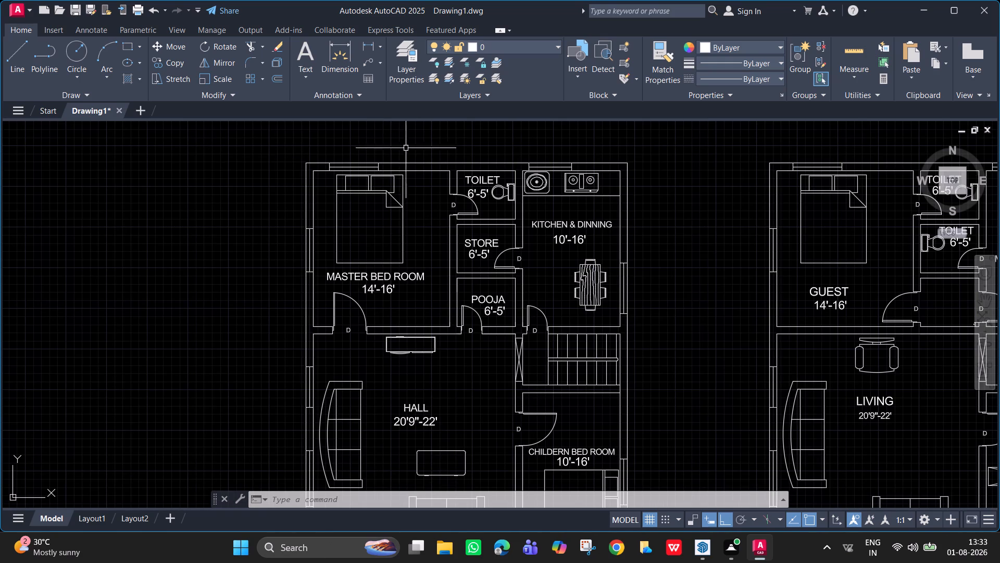
scroll(454, 242, "up", 2)
middle_click_drag(468, 281, 497, 338)
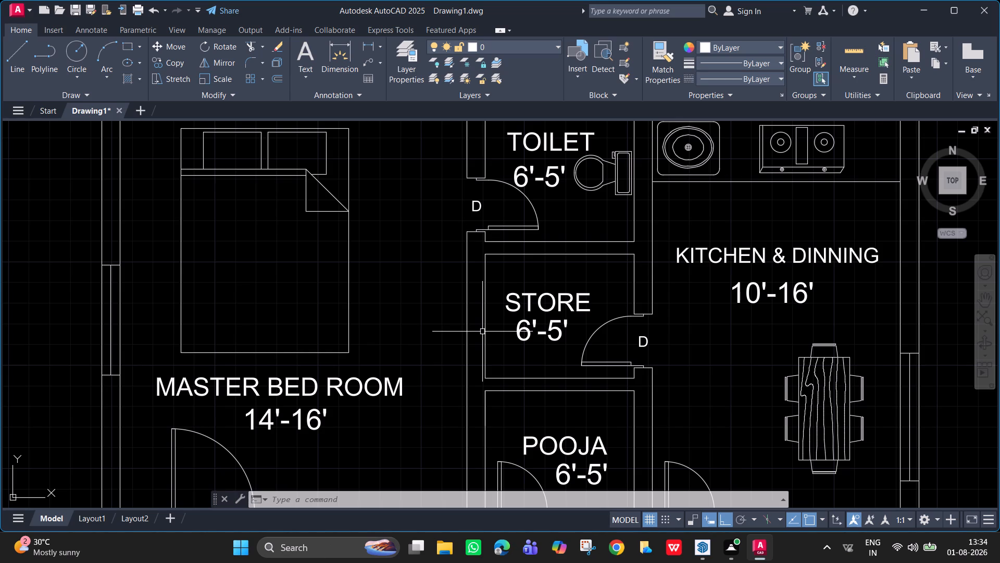
scroll(499, 344, "down", 2)
middle_click_drag(504, 347, 413, 174)
scroll(413, 174, "down", 1)
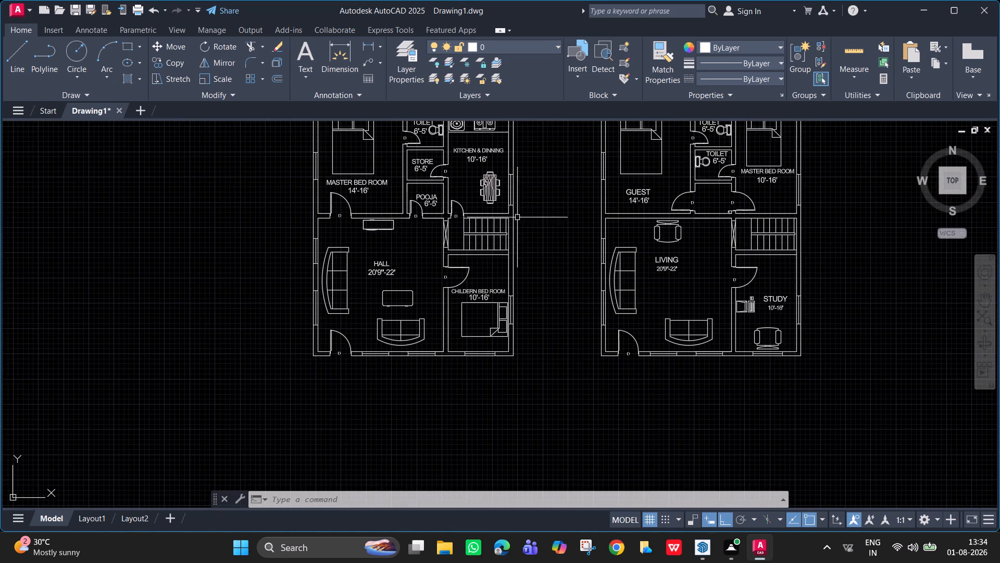
middle_click_drag(548, 237, 548, 309)
scroll(542, 303, "up", 1)
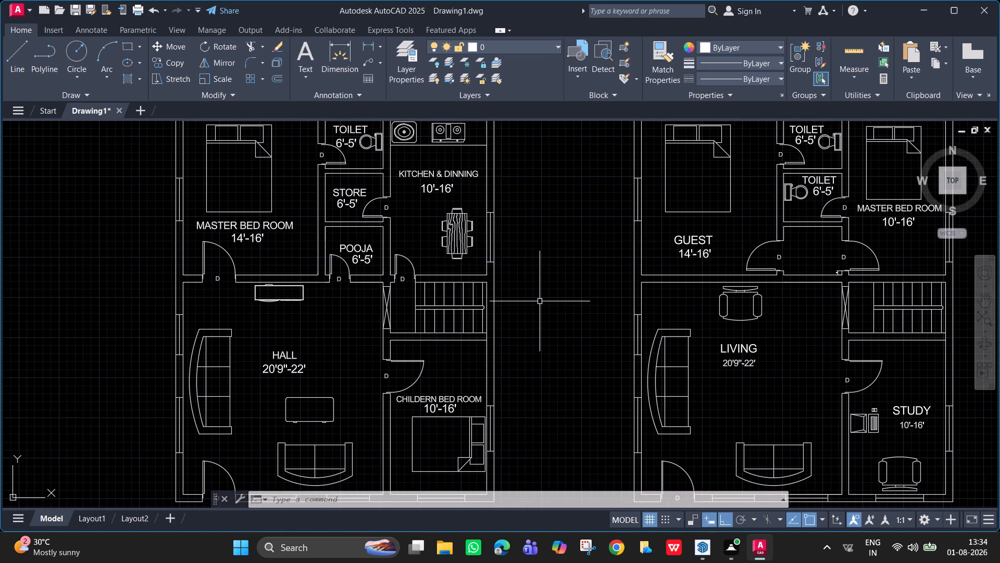
middle_click_drag(540, 301, 519, 288)
scroll(519, 288, "down", 1)
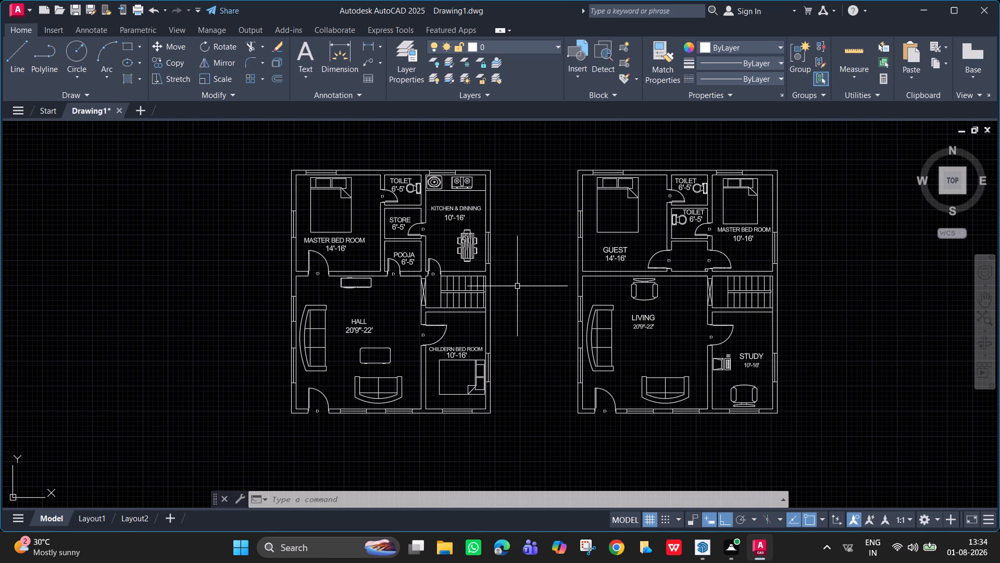
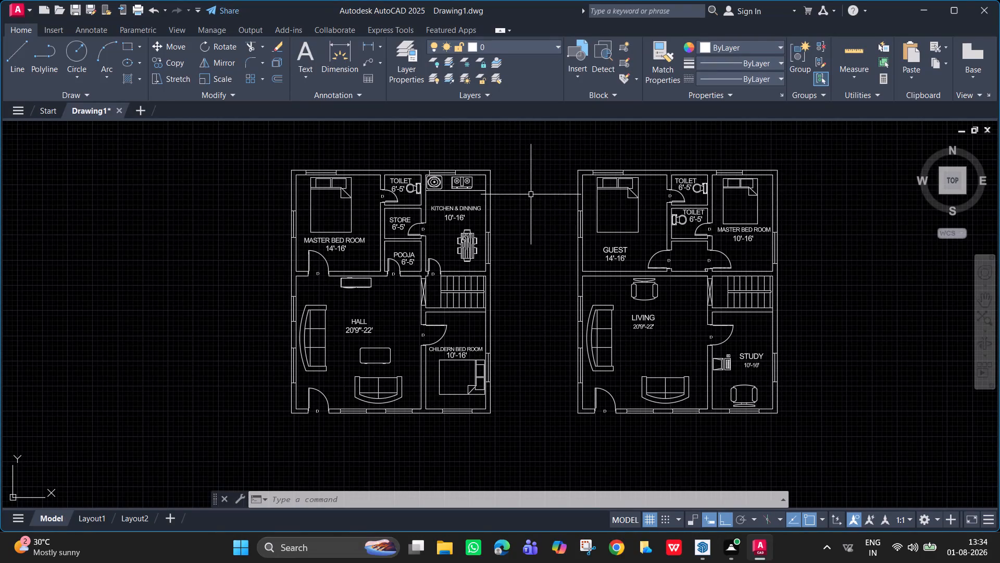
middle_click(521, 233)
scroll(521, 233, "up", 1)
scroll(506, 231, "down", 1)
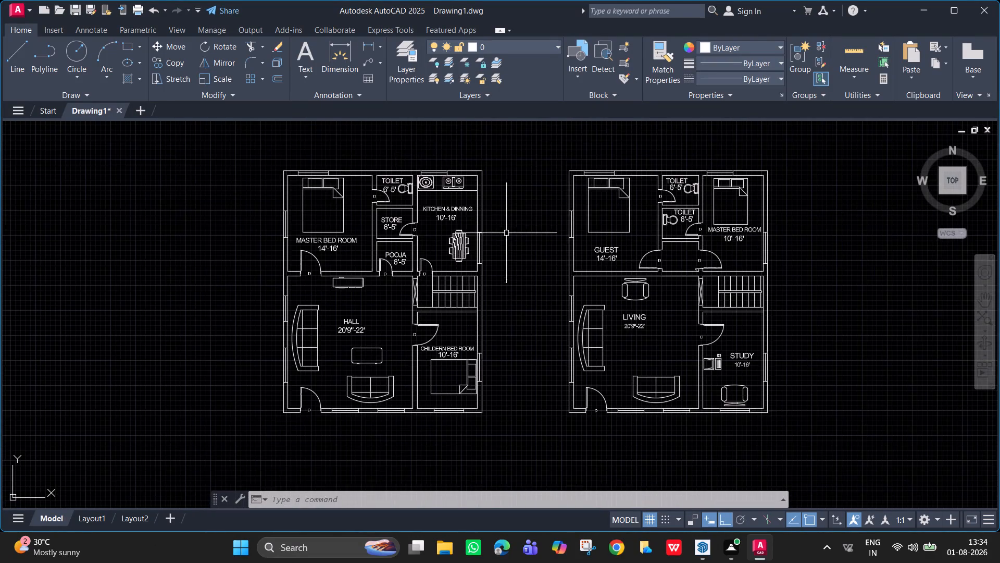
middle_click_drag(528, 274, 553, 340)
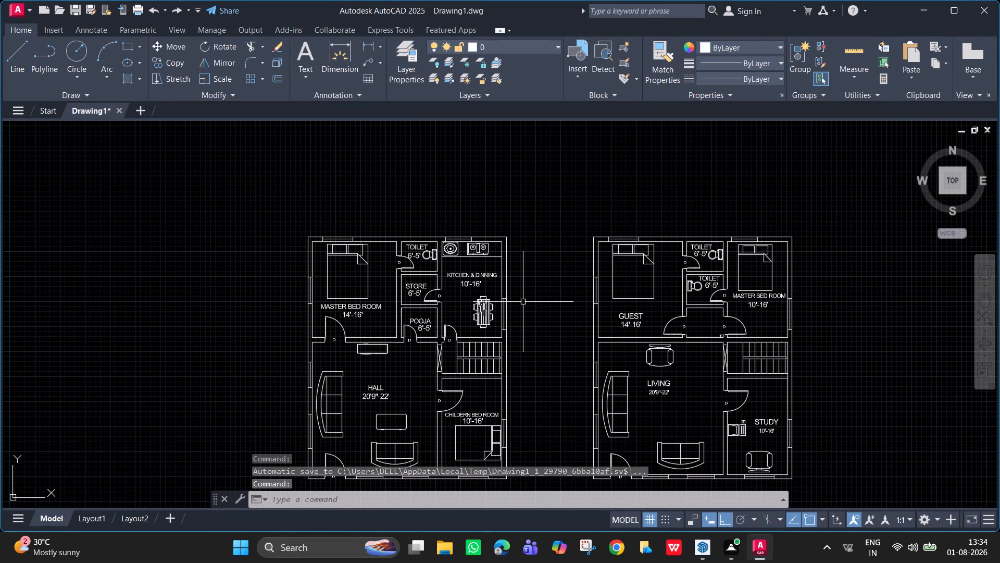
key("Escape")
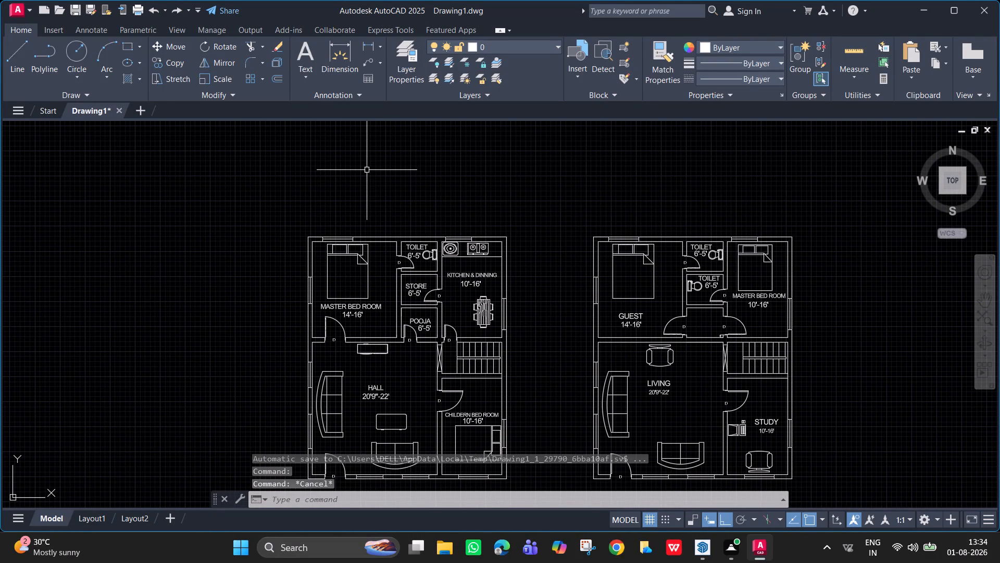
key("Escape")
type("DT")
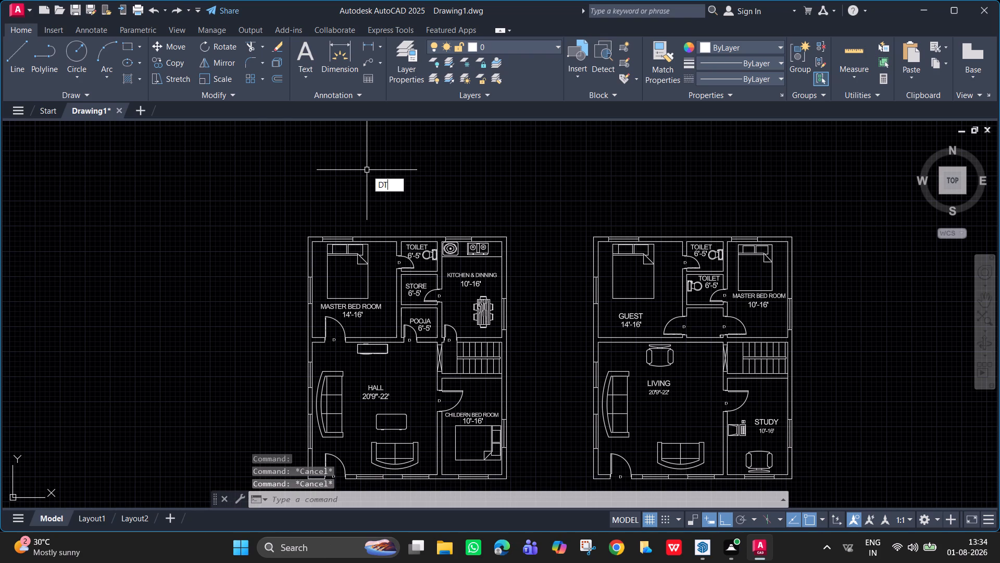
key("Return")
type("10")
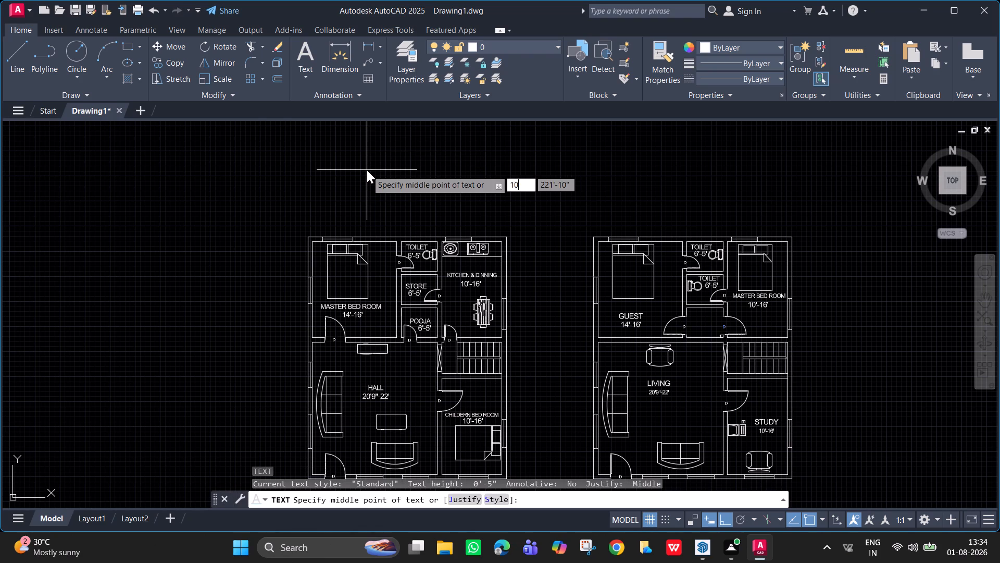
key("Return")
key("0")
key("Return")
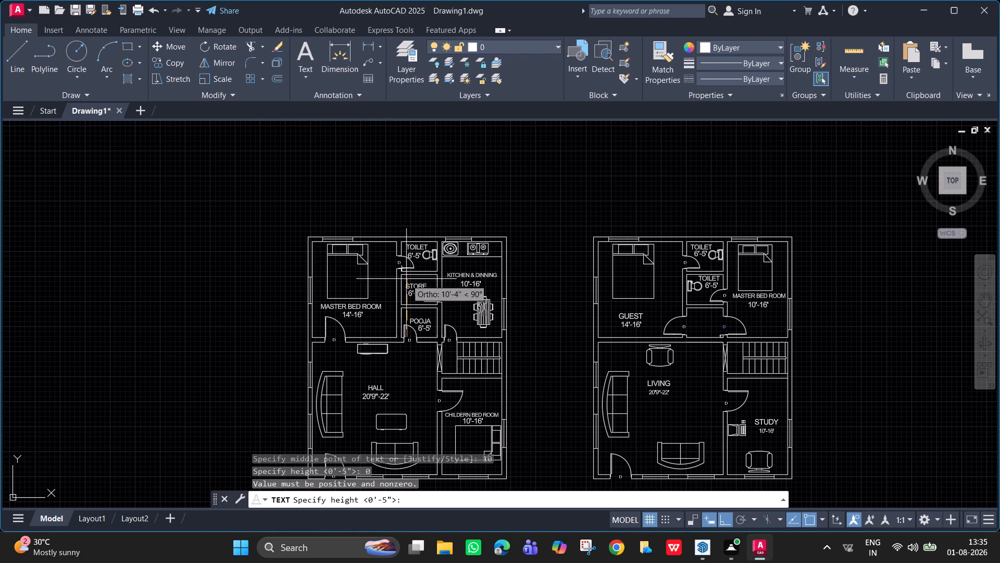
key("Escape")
Add the single-line text GROUND FLOOR above the plan containing the hall, with height 10 and rotation 0.
type("DT")
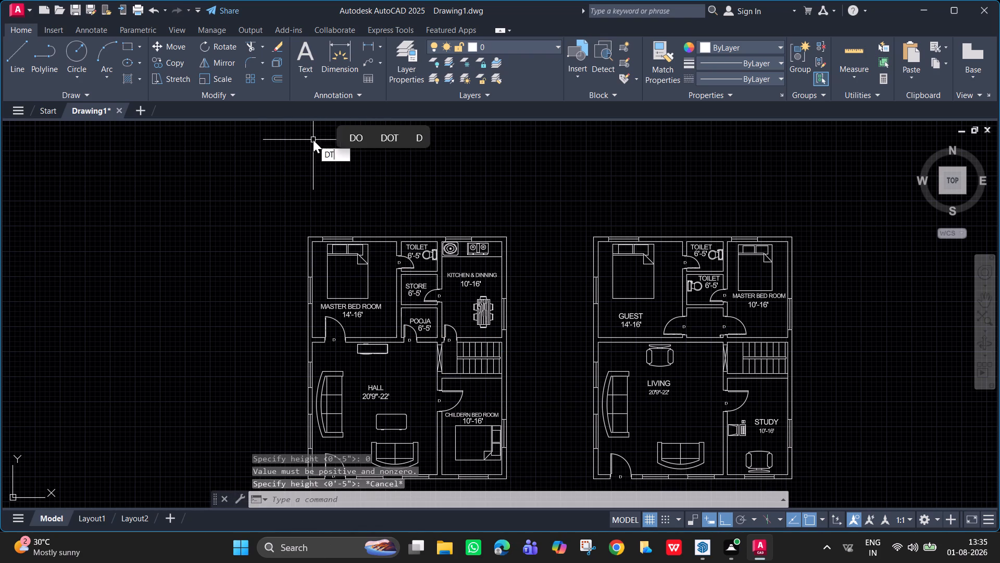
key("Return")
left_click(312, 128)
type("10")
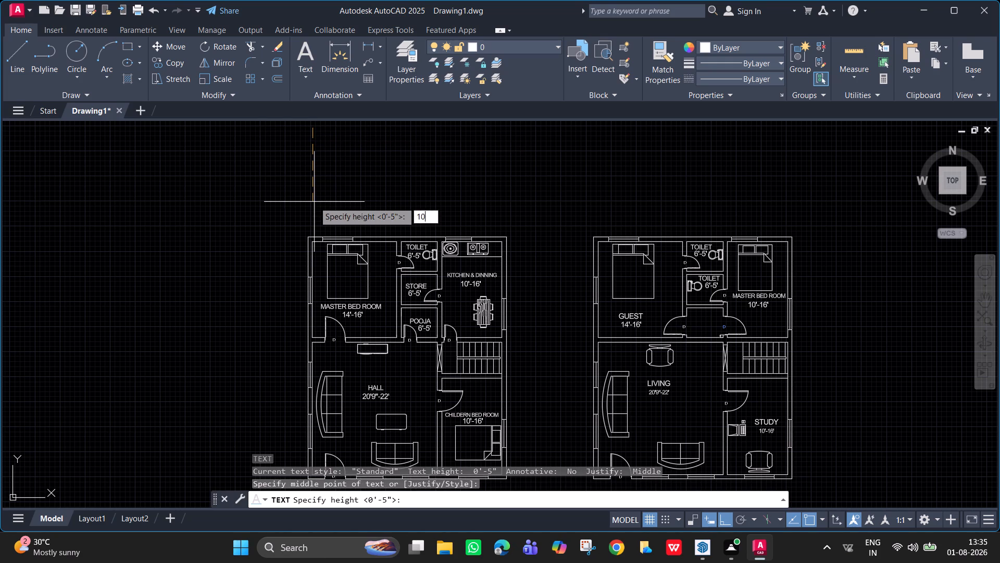
key("Return")
key("0")
key("Return")
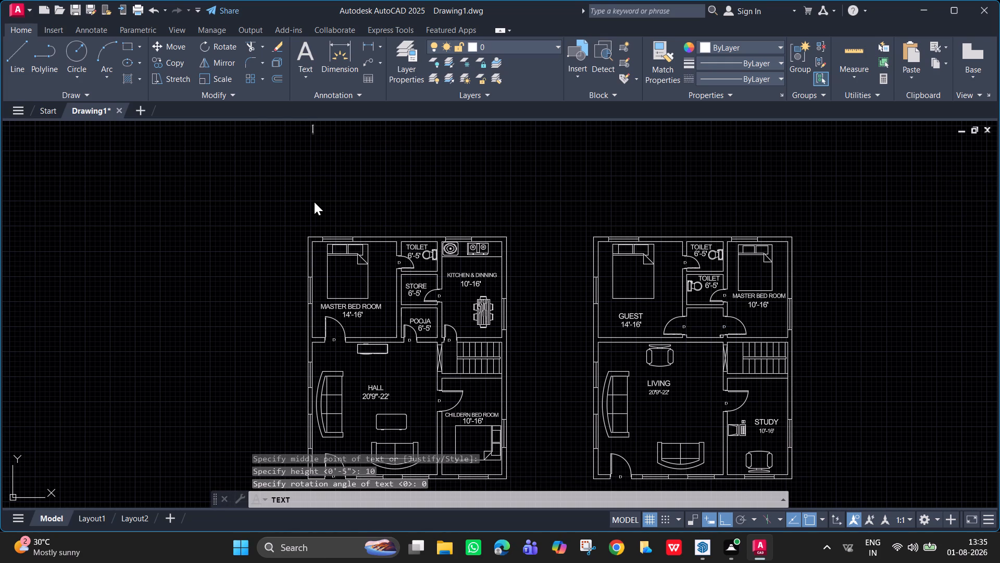
type("GROUNF")
key("BackSpace")
type("D")
key("space")
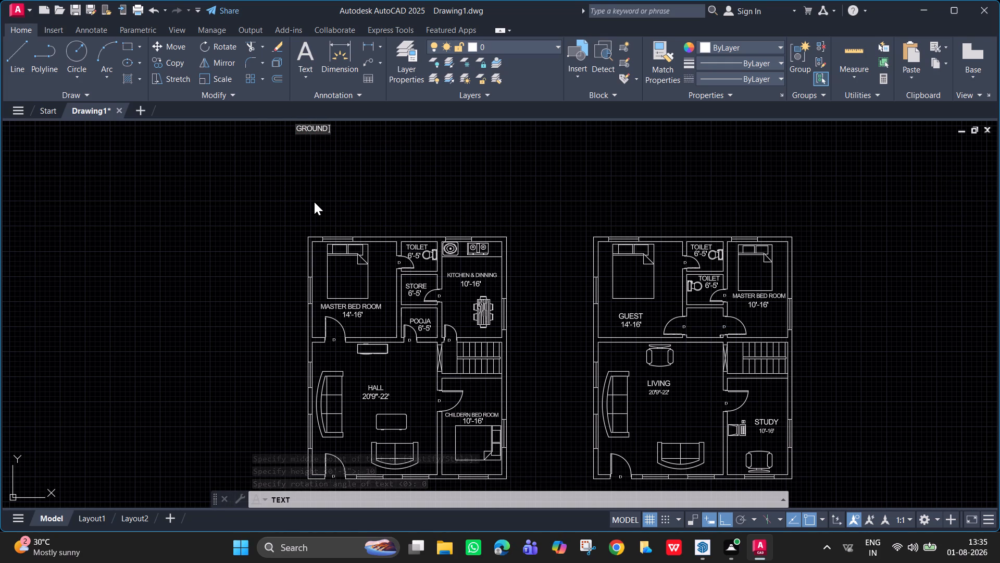
type("FLOOR")
key("Return")
key("Return")
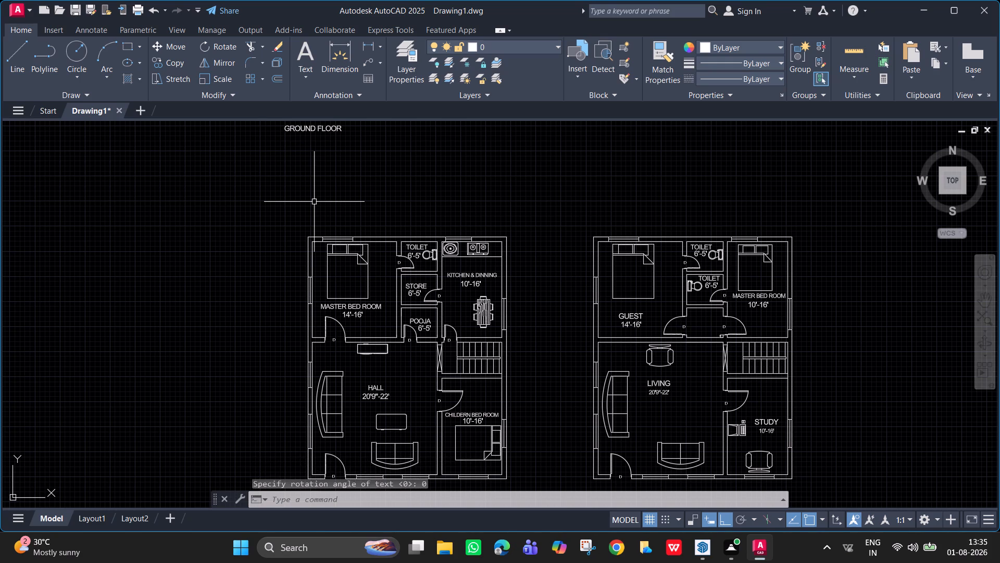
Scale the GROUND FLOOR text up freehand to title size, using a base point just below it.
middle_click_drag(393, 177, 397, 193)
left_click_drag(352, 155, 298, 134)
left_click(286, 127)
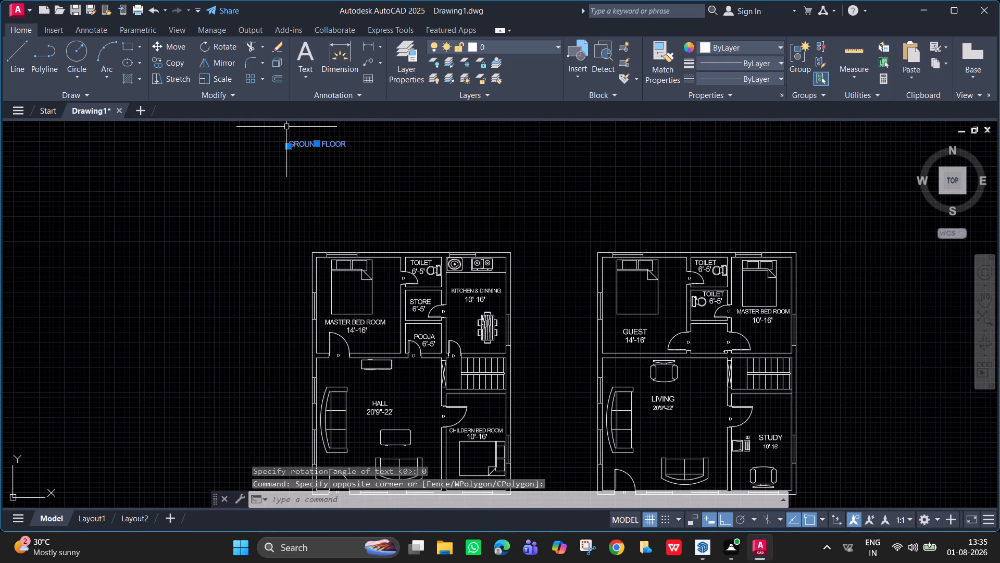
type("SC")
key("Return")
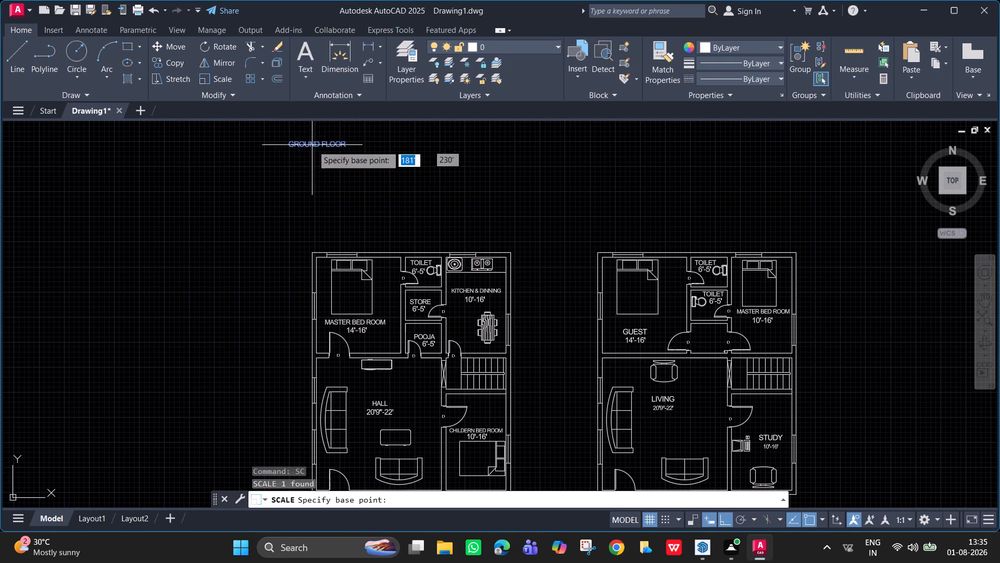
left_click(329, 202)
middle_click_drag(388, 225, 389, 242)
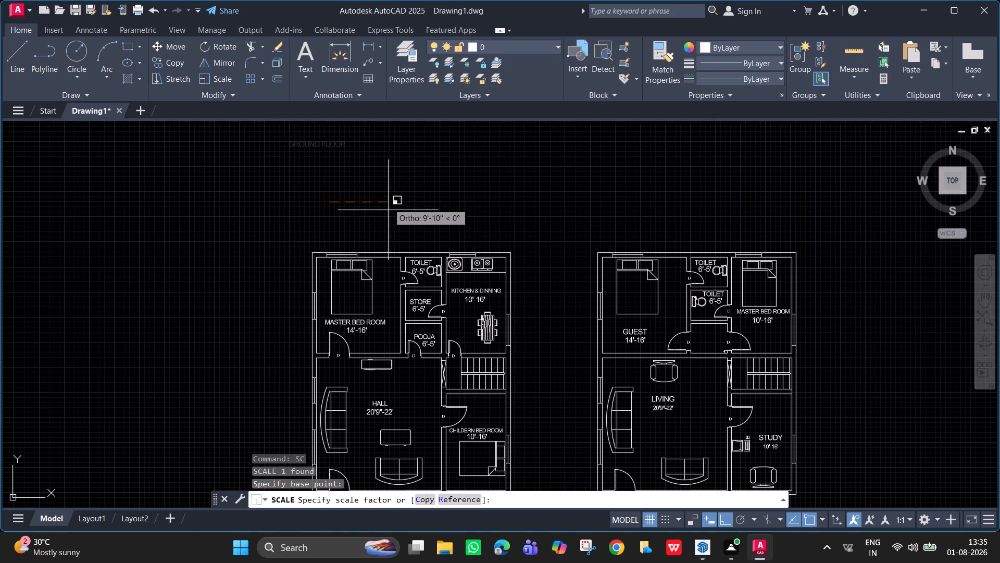
middle_click_drag(389, 242, 405, 330)
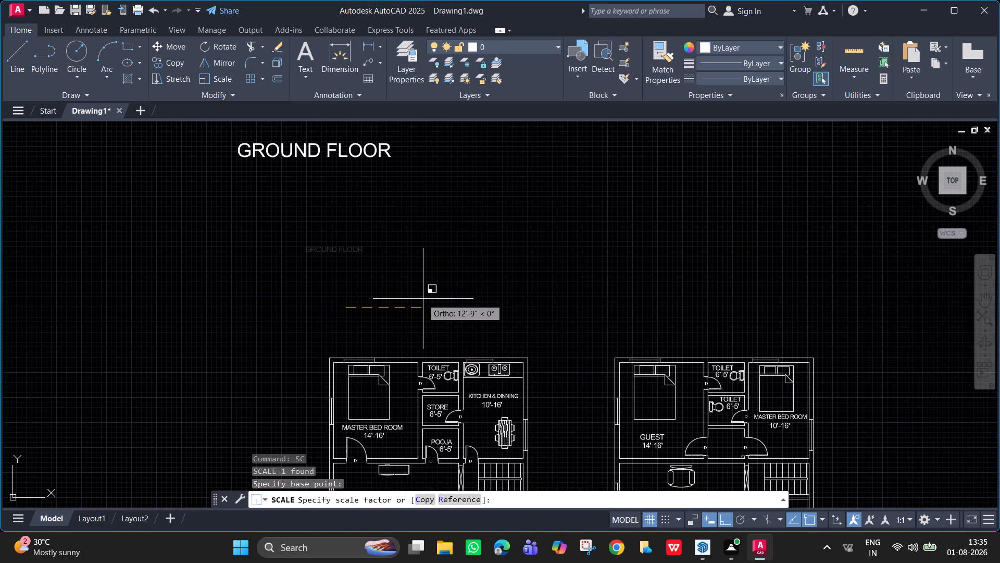
left_click(424, 299)
Move the GROUND FLOOR title down, with Ortho off, to sit centred just above the plan containing the hall.
left_click(314, 153)
key("m")
key("Return")
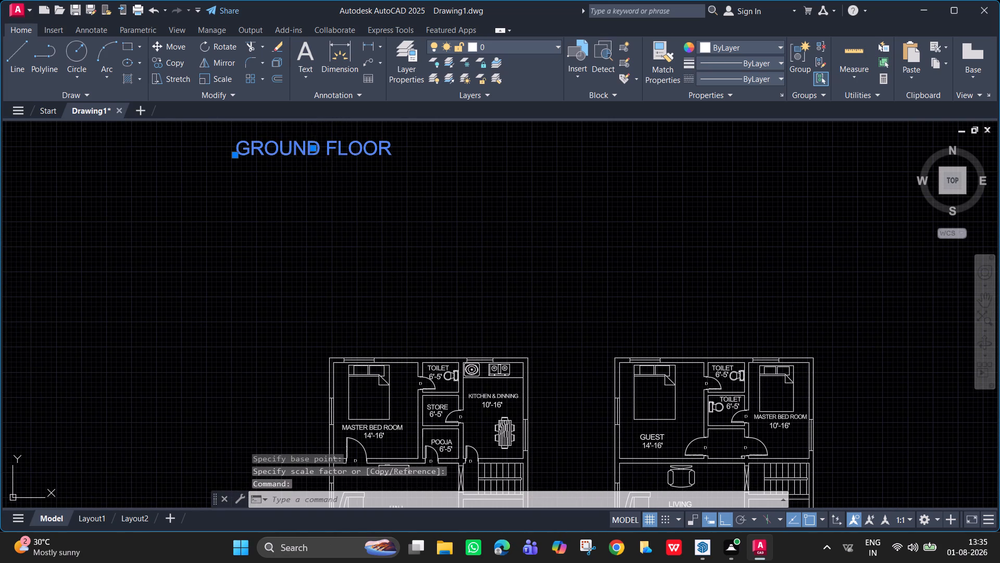
left_click(314, 153)
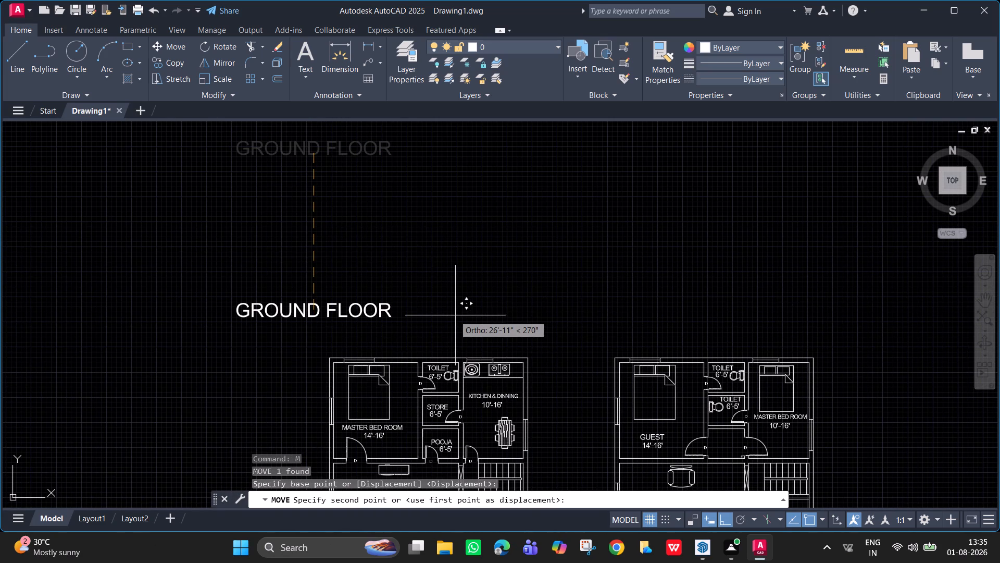
key("F8")
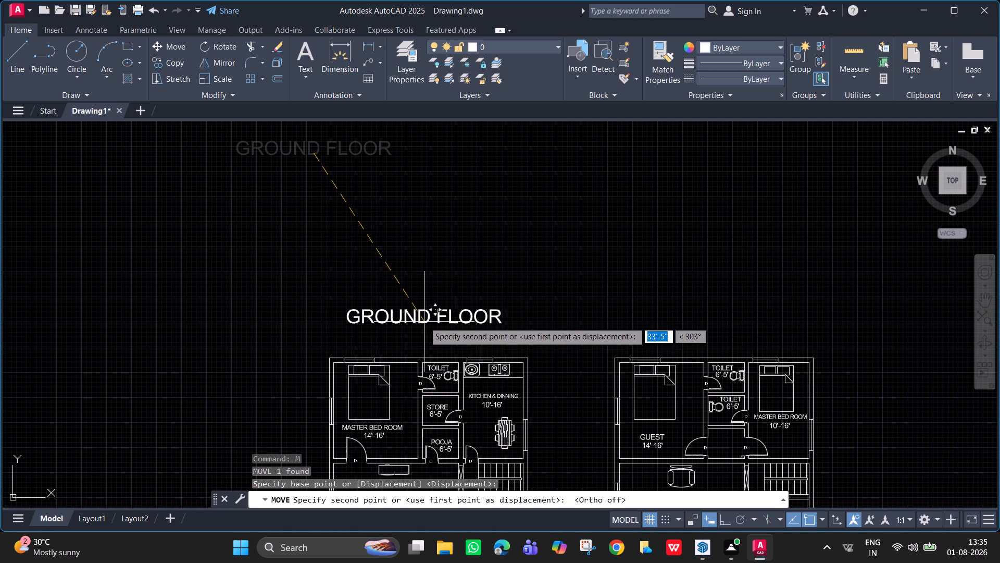
left_click(424, 322)
Copy the GROUND FLOOR title horizontally about 45' with Ortho on, placing it above the plan containing the living room.
middle_click_drag(665, 327, 611, 272)
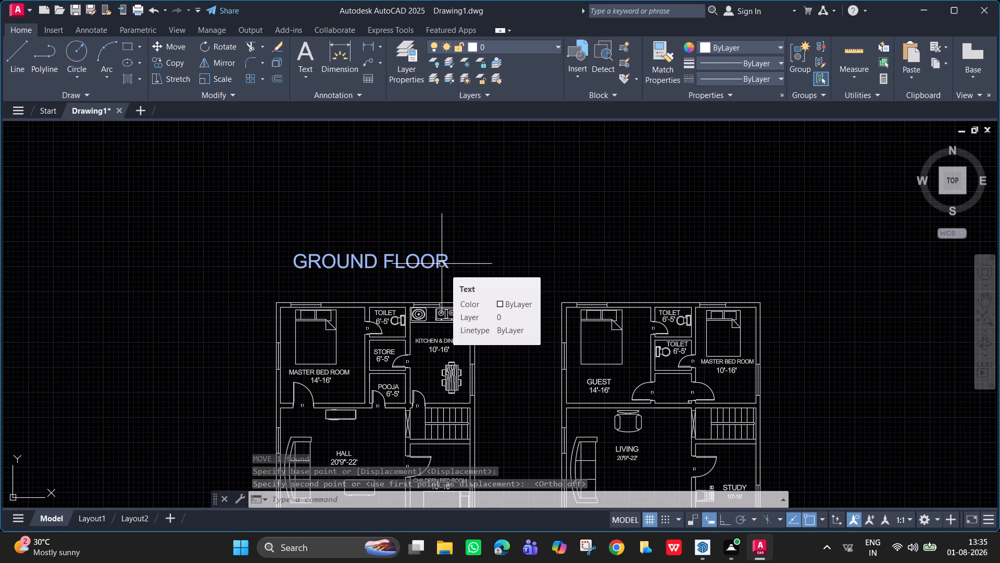
left_click(442, 264)
type("CO")
key("Return")
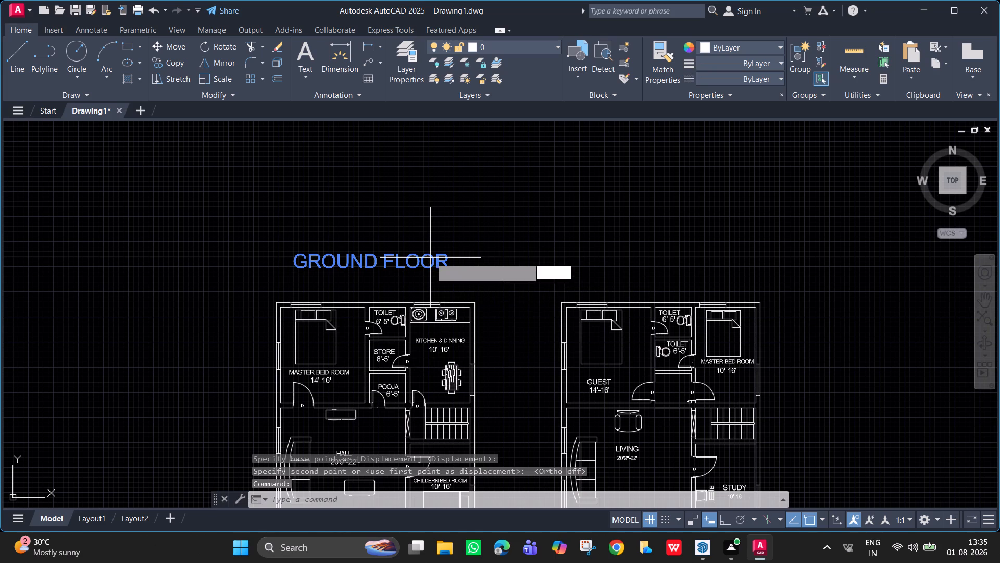
left_click(430, 258)
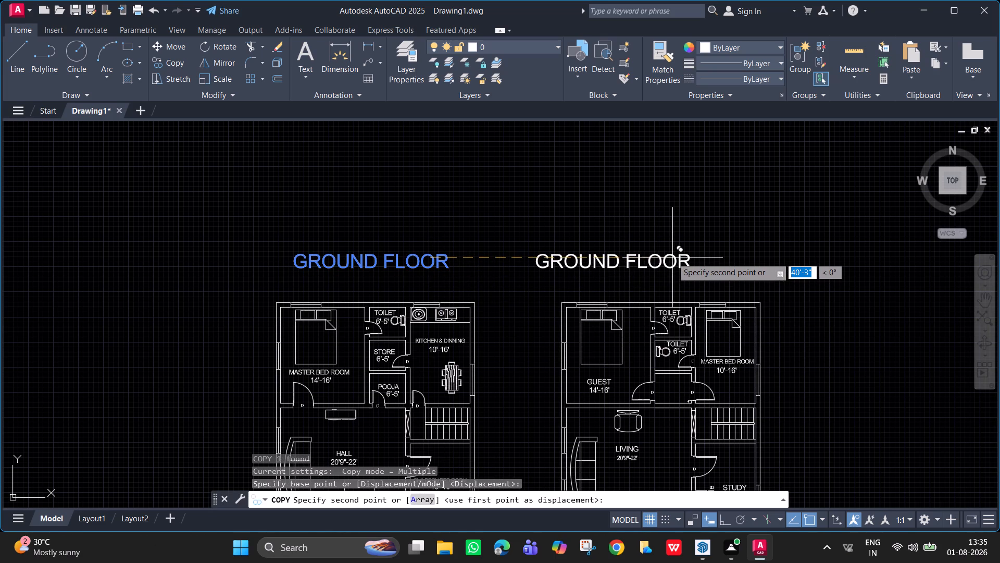
key("F8")
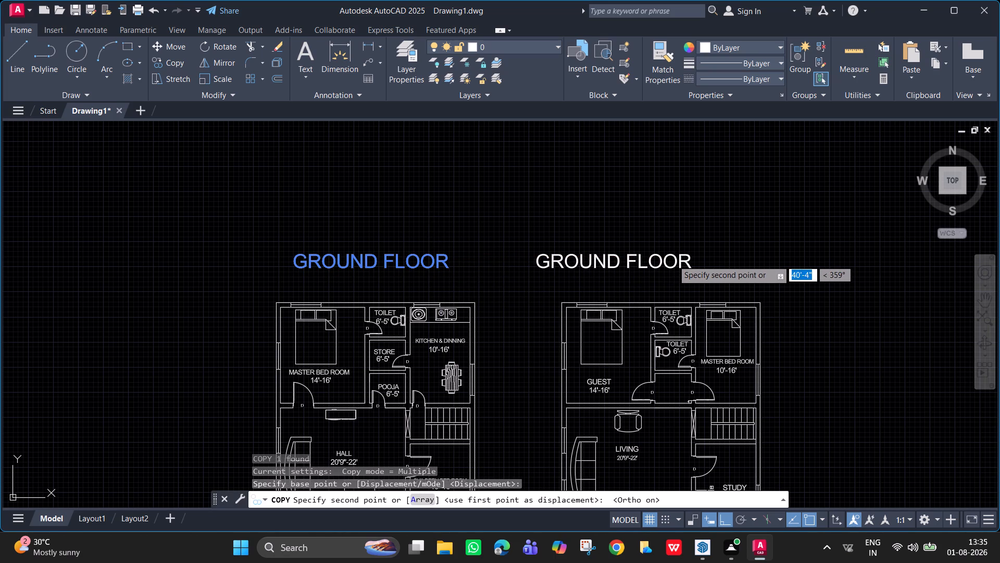
left_click(707, 262)
key("Escape")
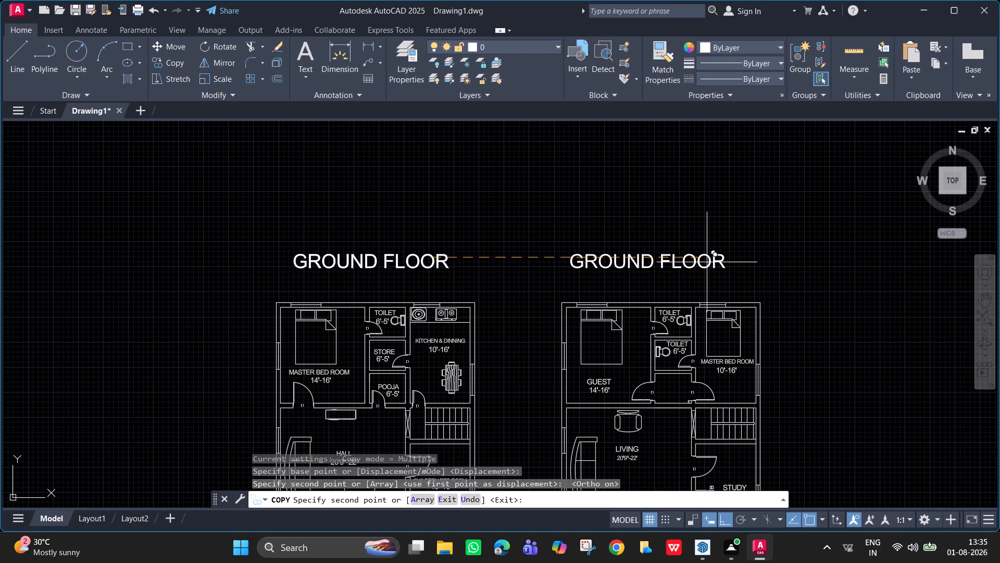
Change the copied title above the plan containing the living room to FIRST FLOOR.
double_click(693, 263)
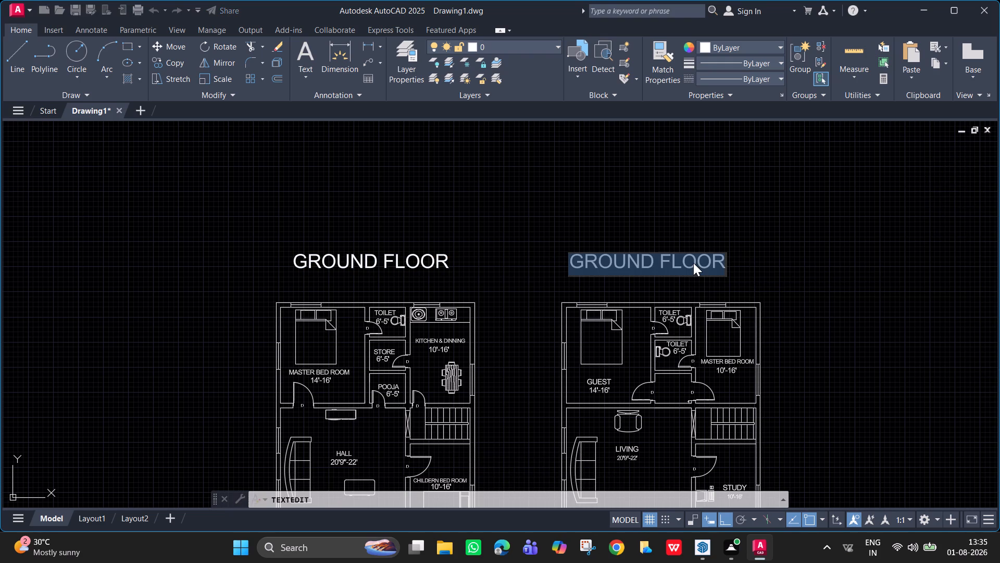
left_click(703, 267)
left_click(722, 267)
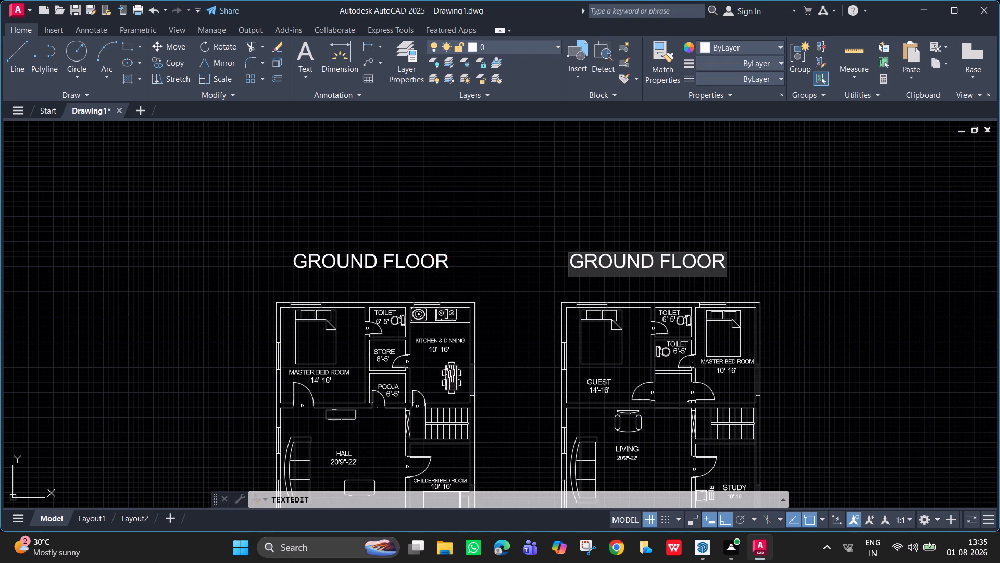
key("BackSpace")
key("BackSpace")
key("BackSpace")
key("BackSpace")
key("BackSpace")
key("BackSpace")
key("BackSpace")
key("BackSpace")
key("BackSpace")
key("BackSpace")
key("BackSpace")
key("BackSpace")
key("BackSpace")
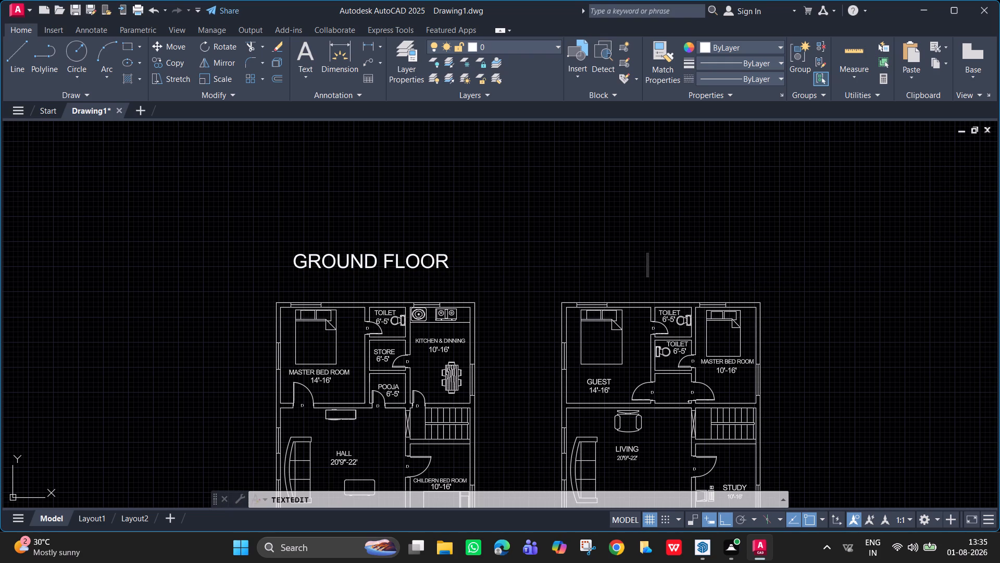
type("FIRST")
key("space")
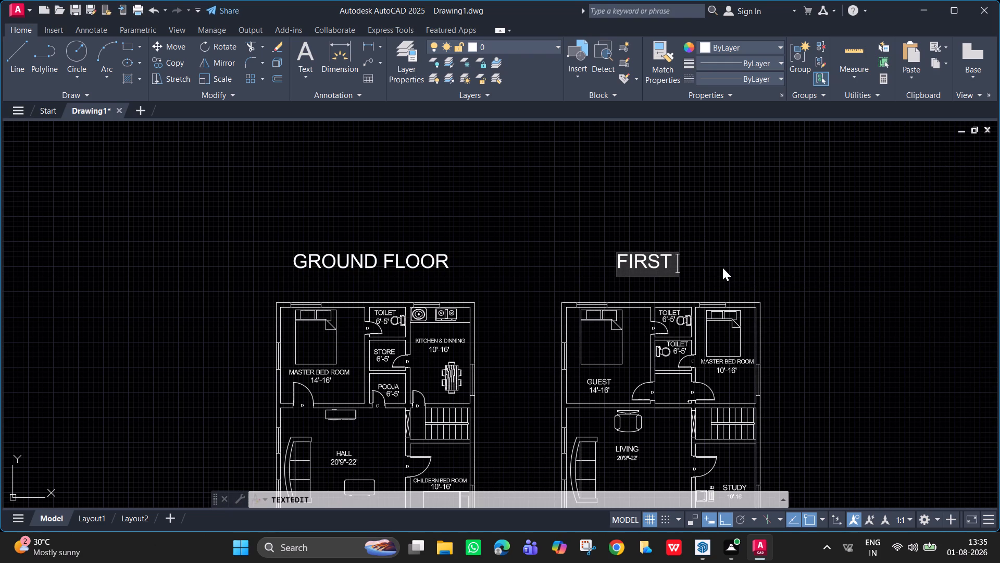
type("FLOOR")
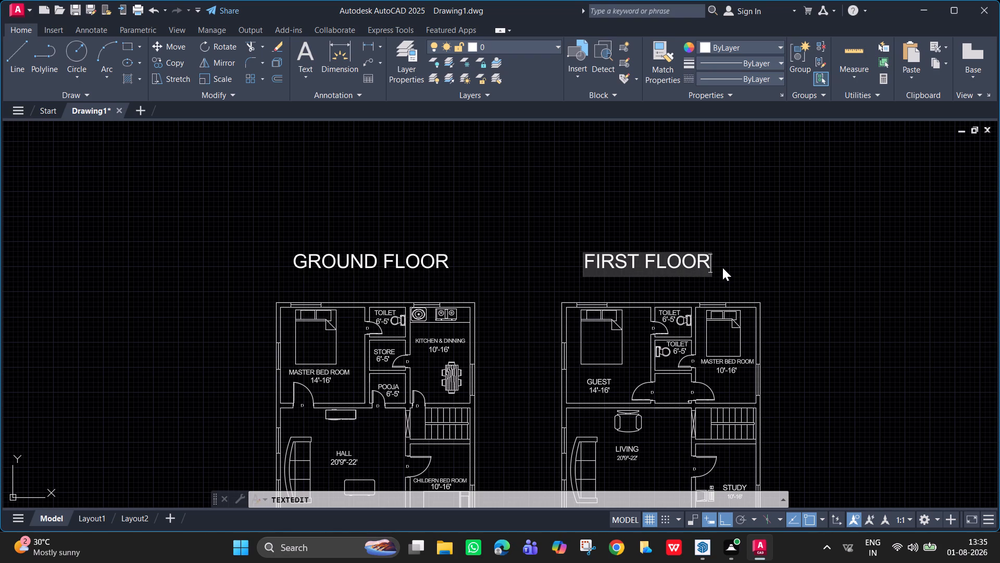
key("Return")
key("Return")
key("Escape")
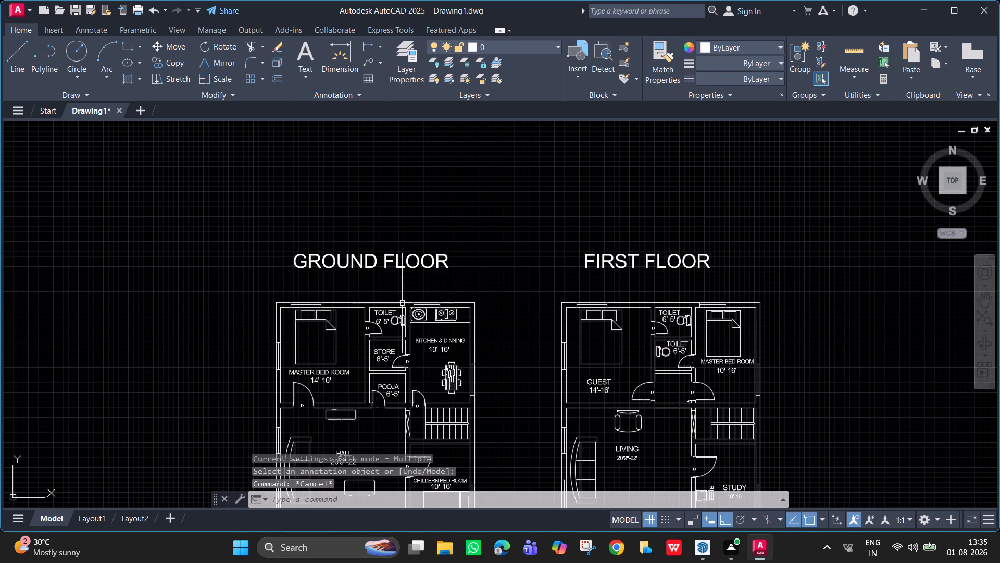
Start a single-line text label at the window in the ground-floor master bedroom's upper wall.
middle_click_drag(477, 291, 562, 117)
middle_click_drag(502, 177, 512, 242)
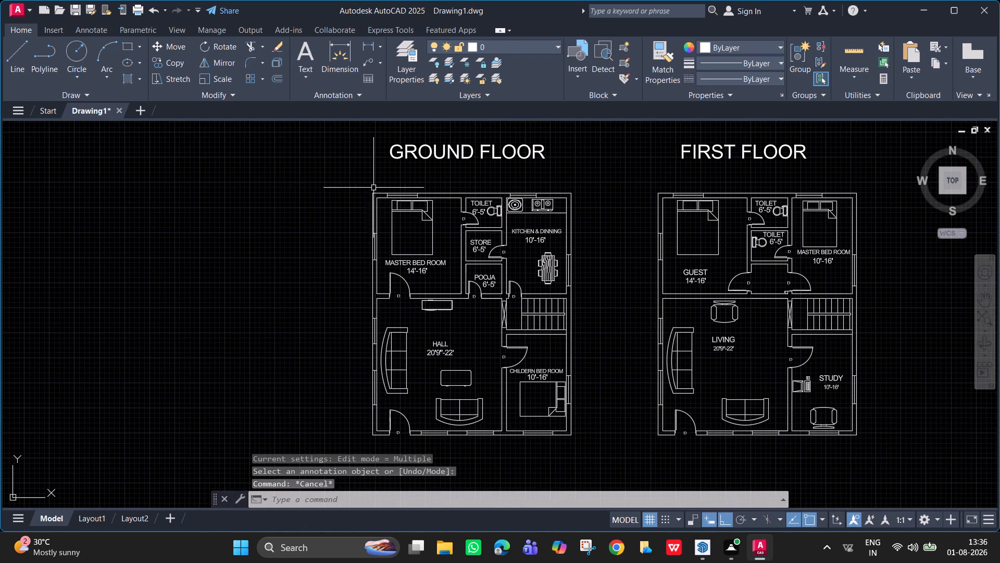
scroll(385, 191, "up", 1)
middle_click_drag(392, 196, 402, 208)
scroll(402, 208, "up", 2)
type("DT")
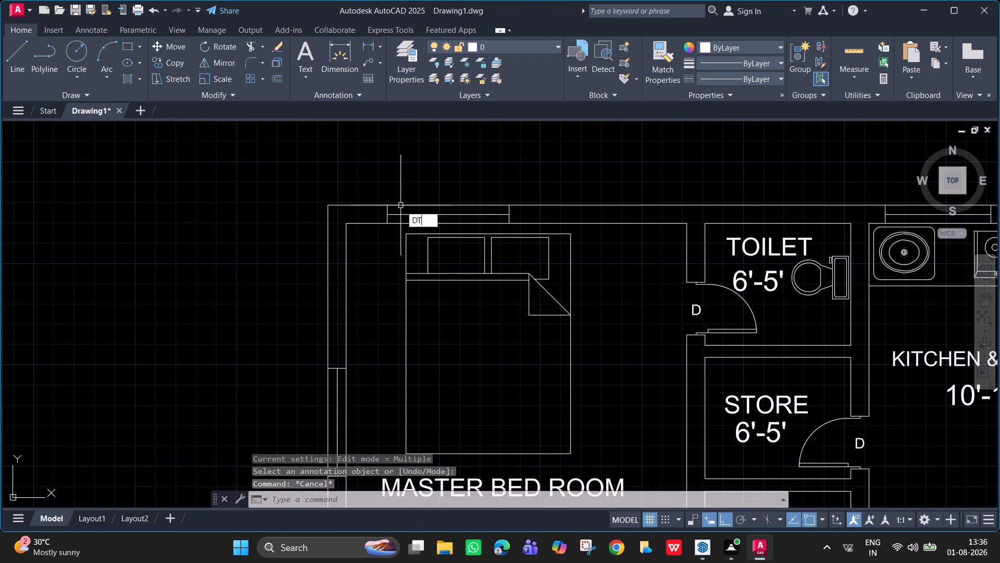
key("Return")
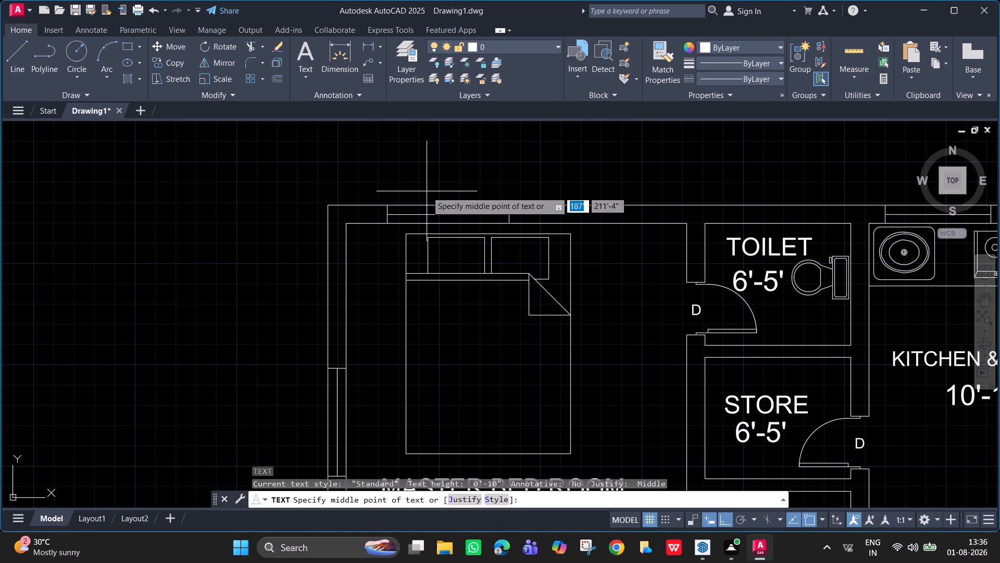
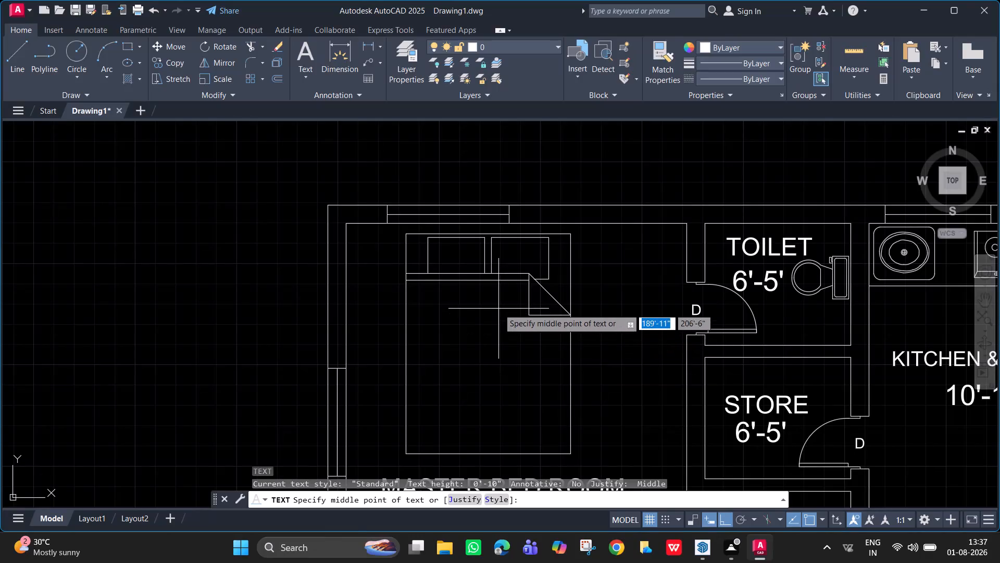
Place a single-line W label with height 3 and rotation 0 above the window in the ground-floor master bedroom's upper wall.
left_click(436, 152)
key("3")
key("Return")
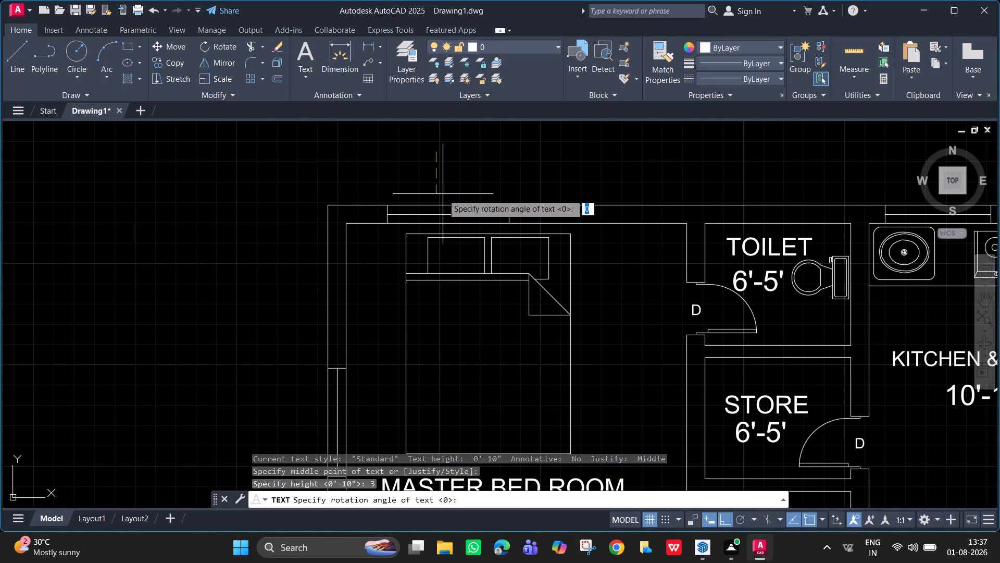
key("0")
key("Return")
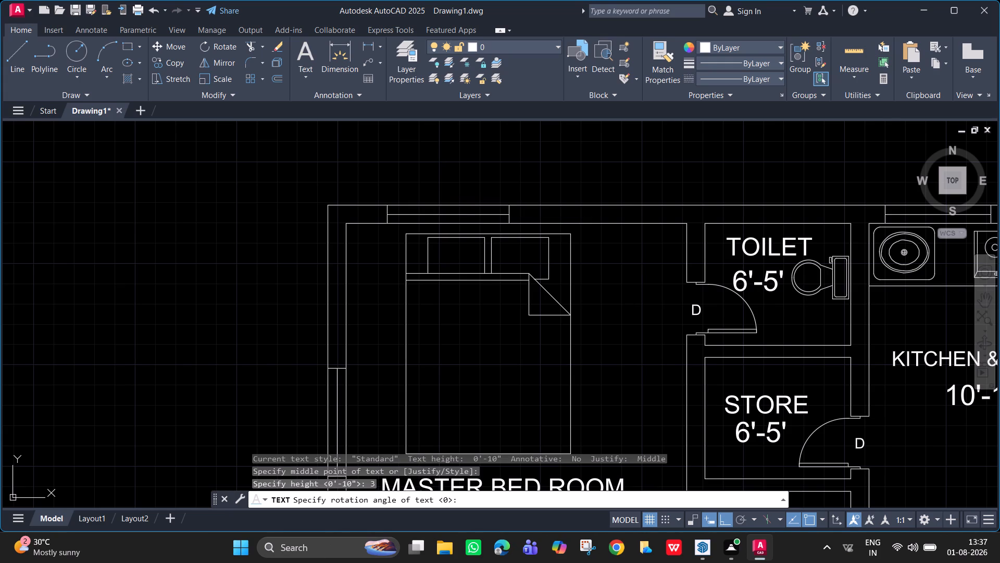
key("Return")
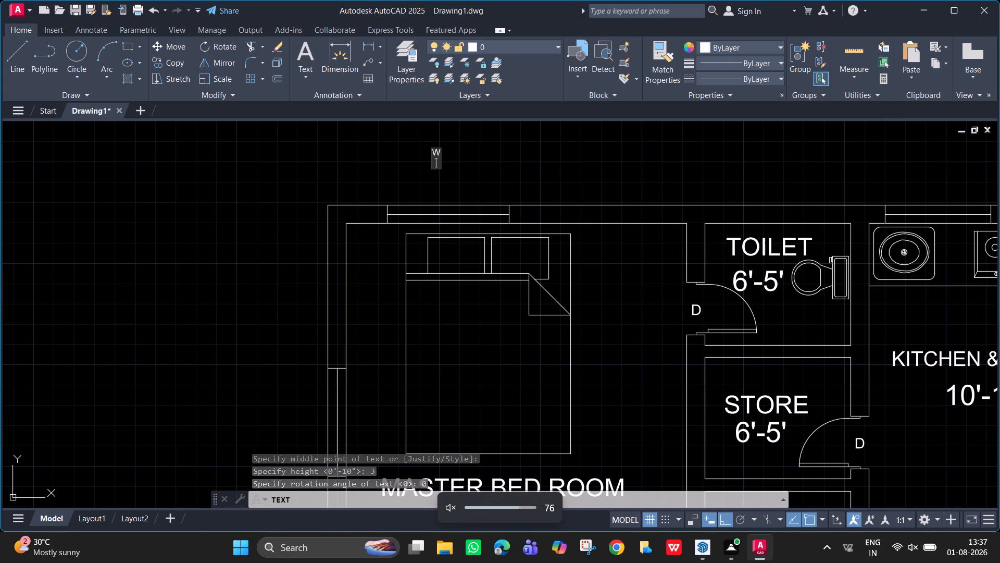
key("Return")
Enlarge the W label freehand with Scale, using a base point just below it.
left_click_drag(462, 175, 443, 161)
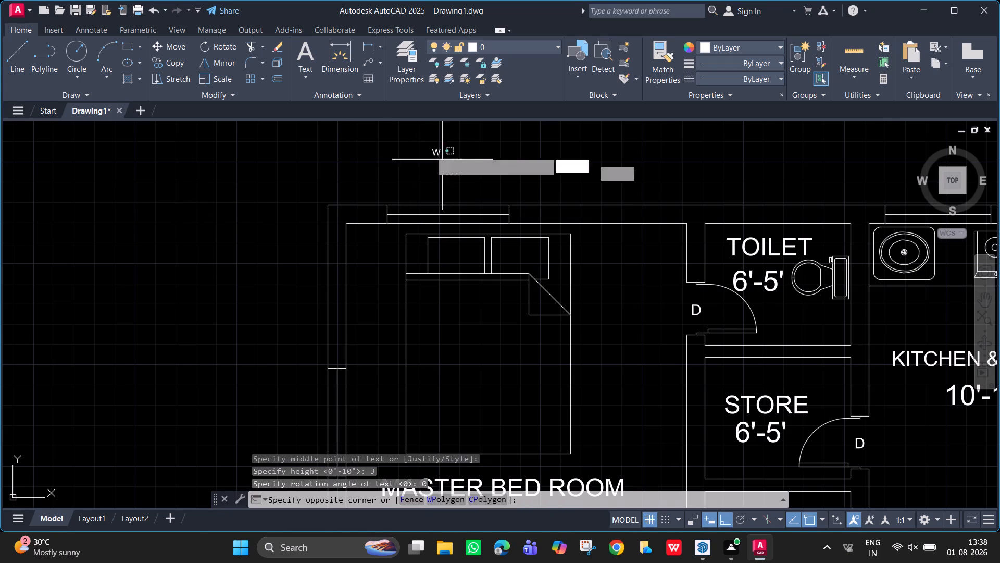
left_click(415, 141)
type("SC")
key("Return")
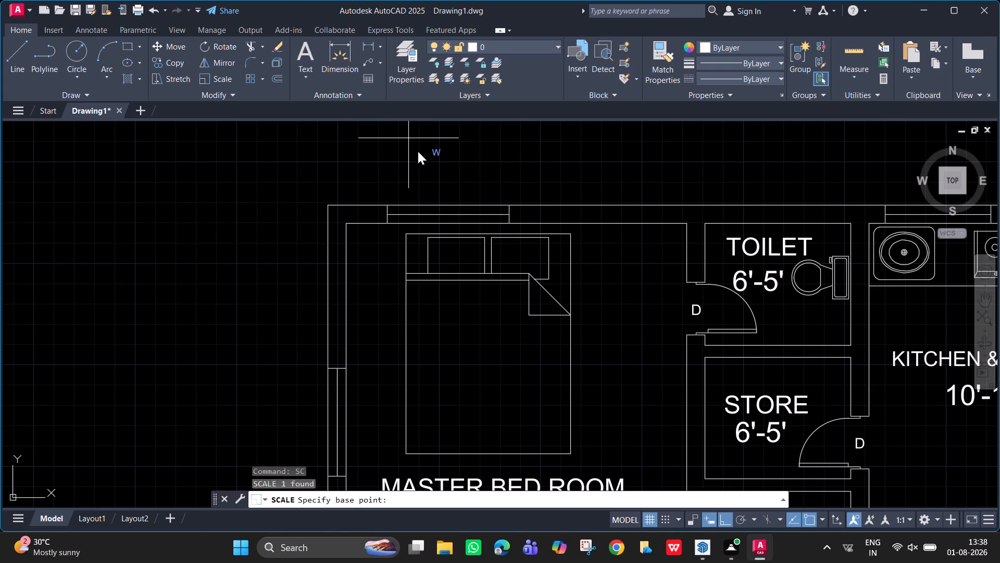
left_click(424, 185)
middle_click_drag(452, 181, 452, 250)
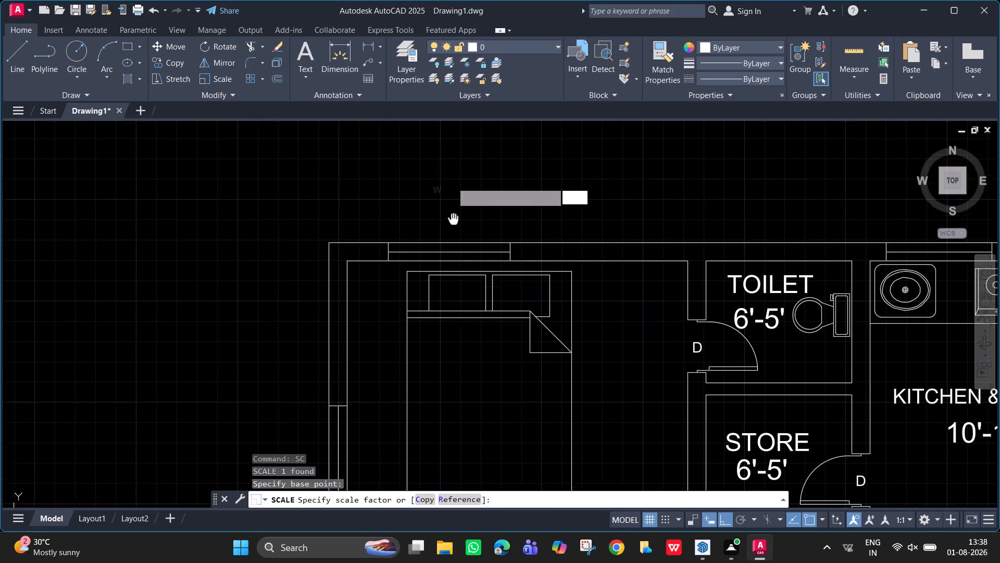
middle_click_drag(452, 250, 436, 303)
scroll(431, 295, "down", 2)
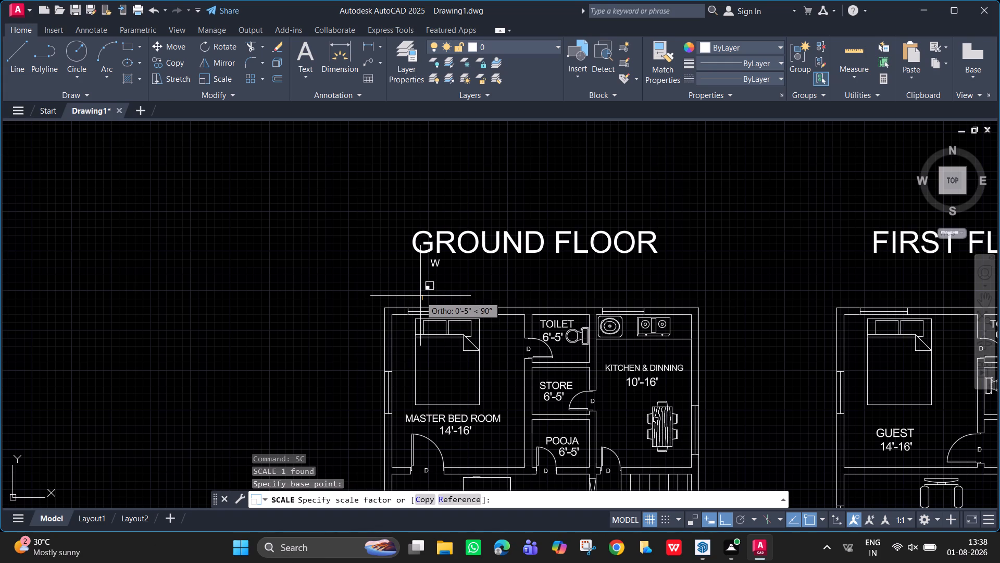
left_click(420, 296)
Move the W label down, with Ortho off, to sit just above the master bedroom's upper-wall window.
left_click(432, 268)
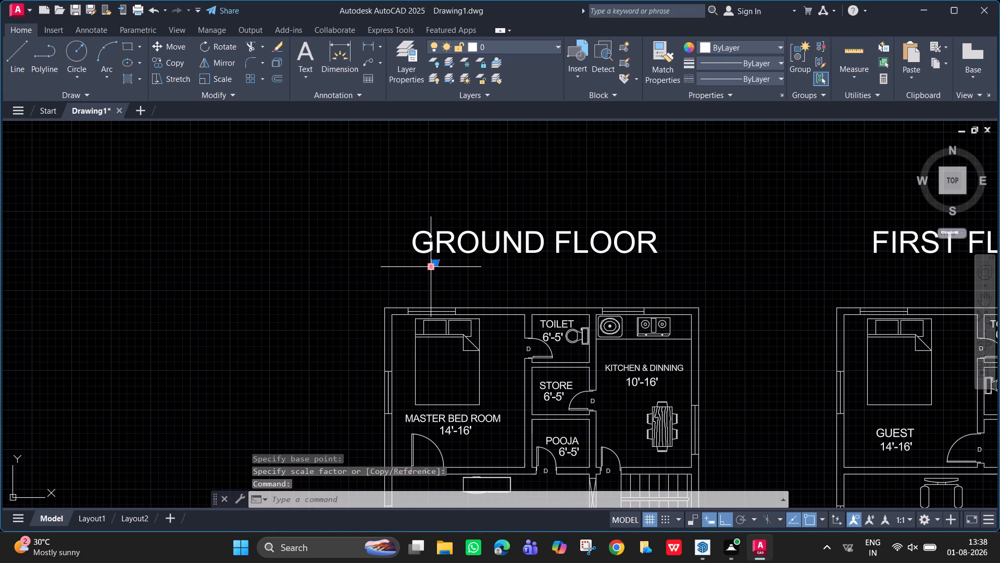
key("m")
key("Return")
left_click(435, 266)
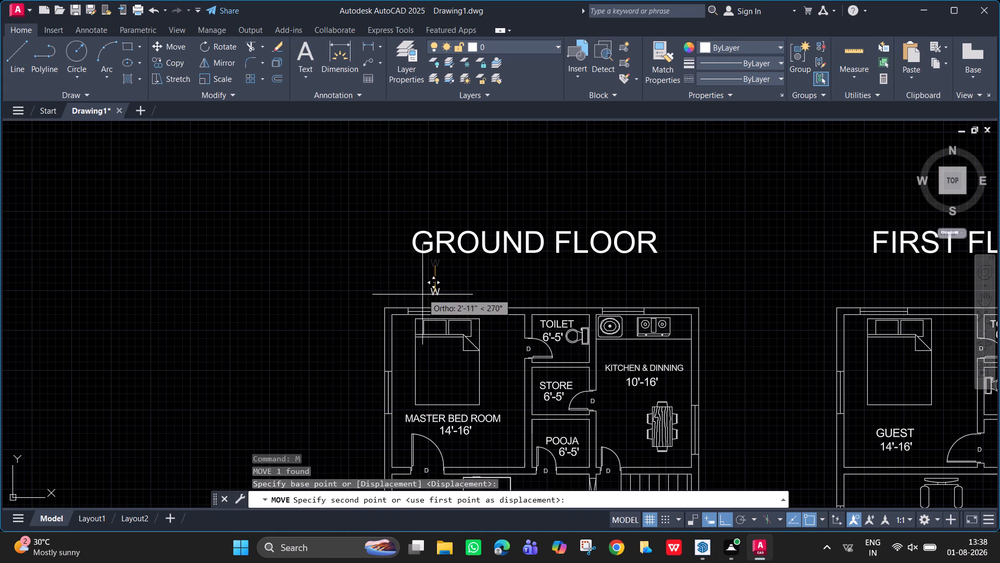
key("F8")
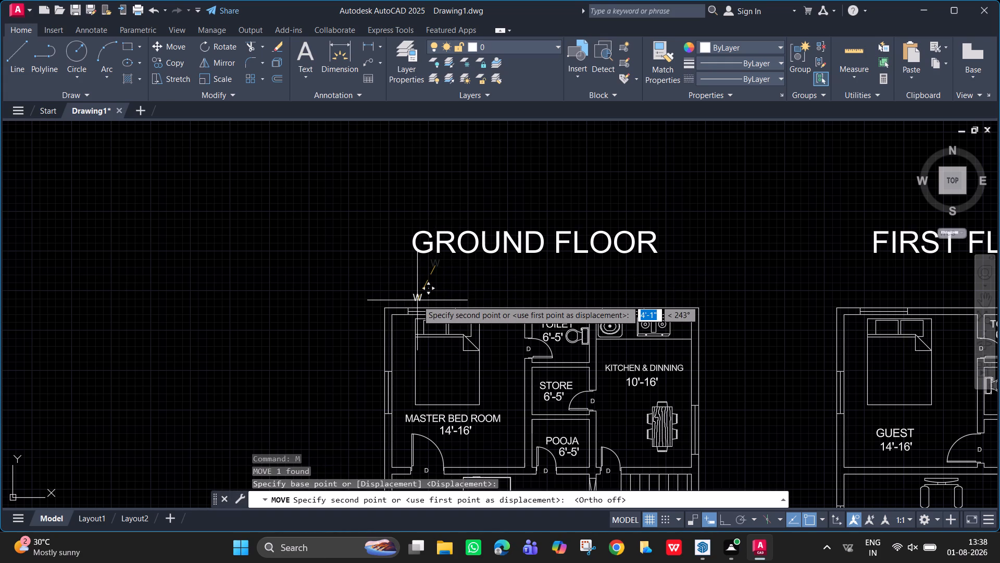
scroll(426, 305, "up", 2)
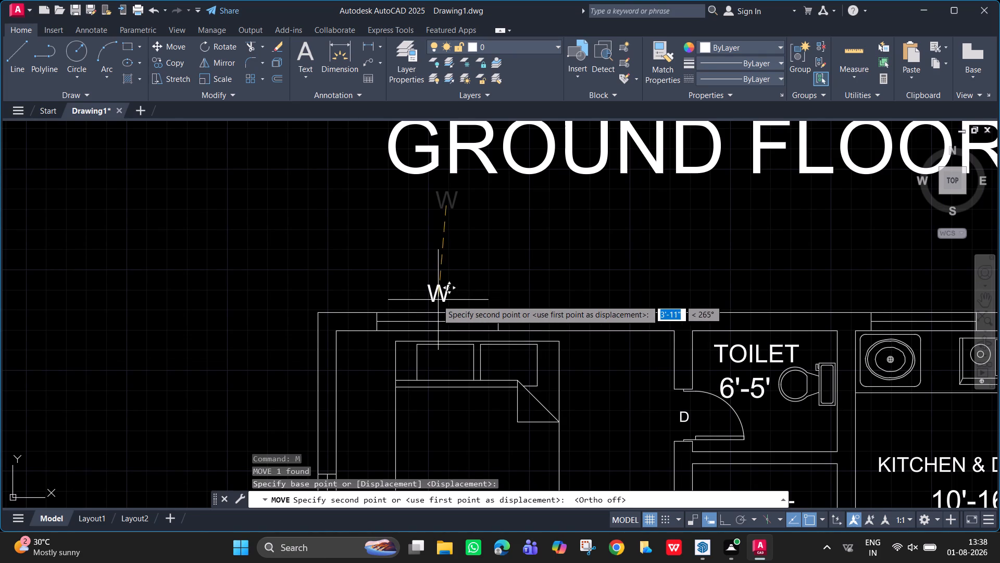
left_click(436, 307)
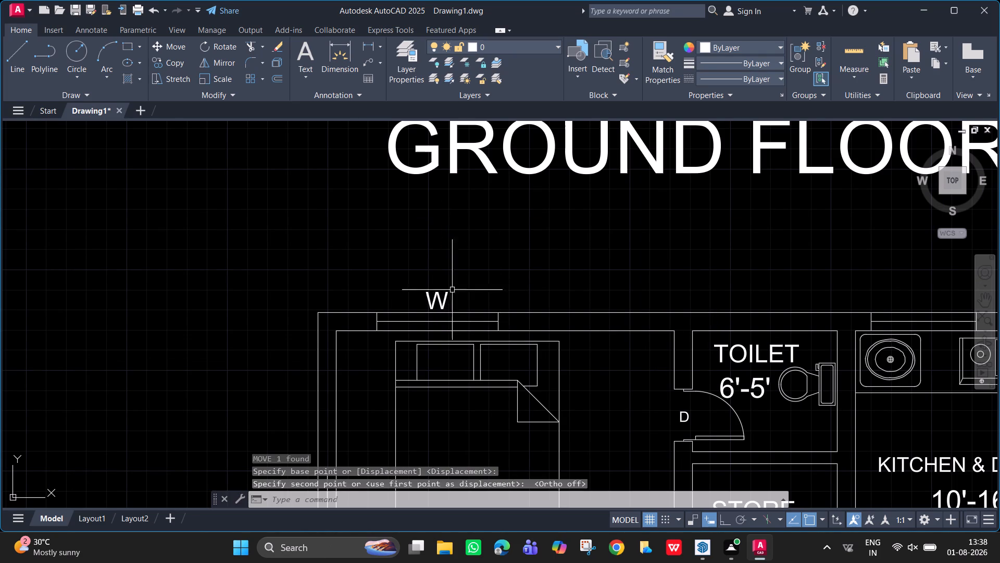
Copy the W label horizontally about 20'-2" with Ortho on, placing it above the kitchen and dining room's upper-wall window.
left_click(445, 301)
type("CO")
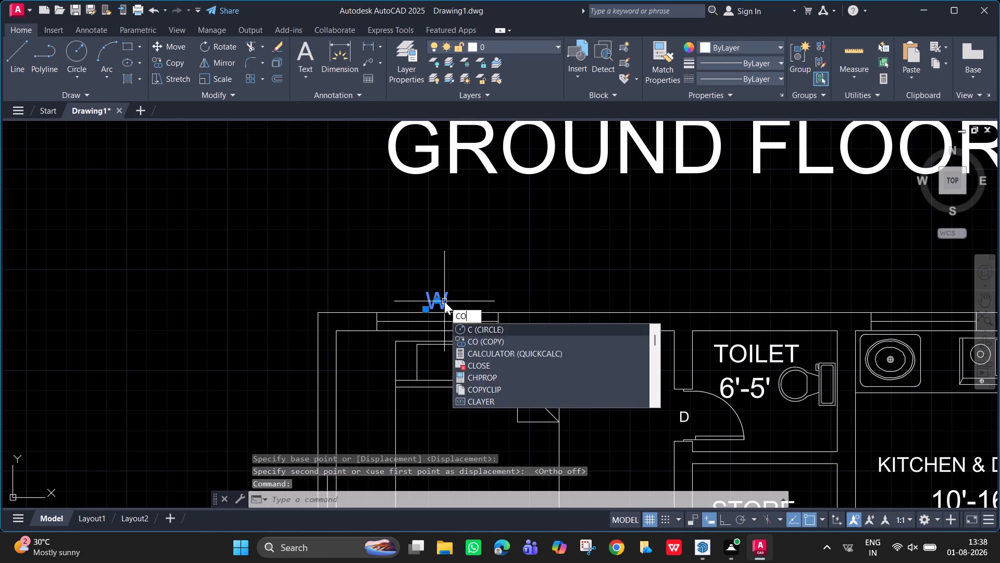
key("Return")
left_click(443, 302)
middle_click_drag(779, 255, 546, 236)
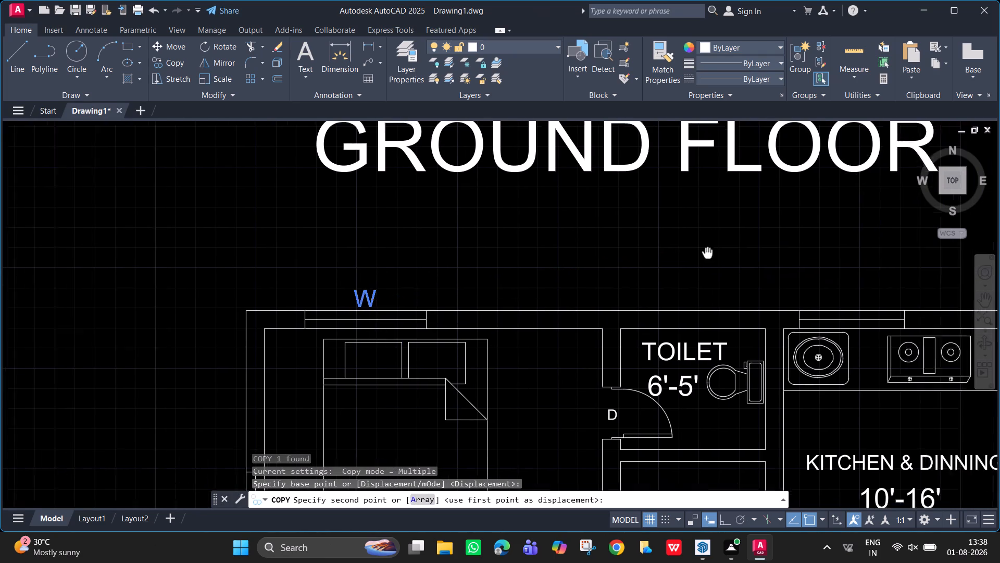
middle_click_drag(546, 236, 466, 228)
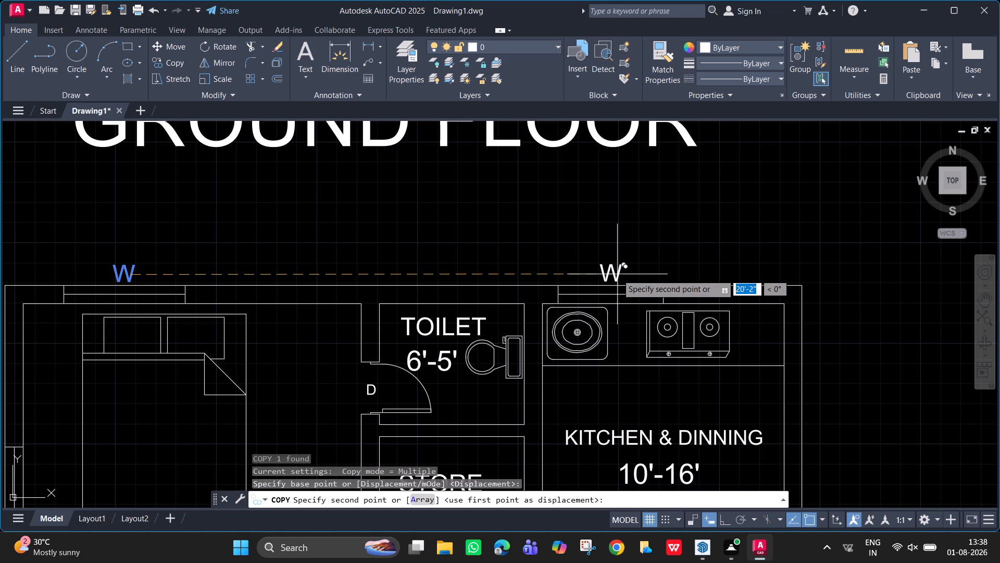
key("F8")
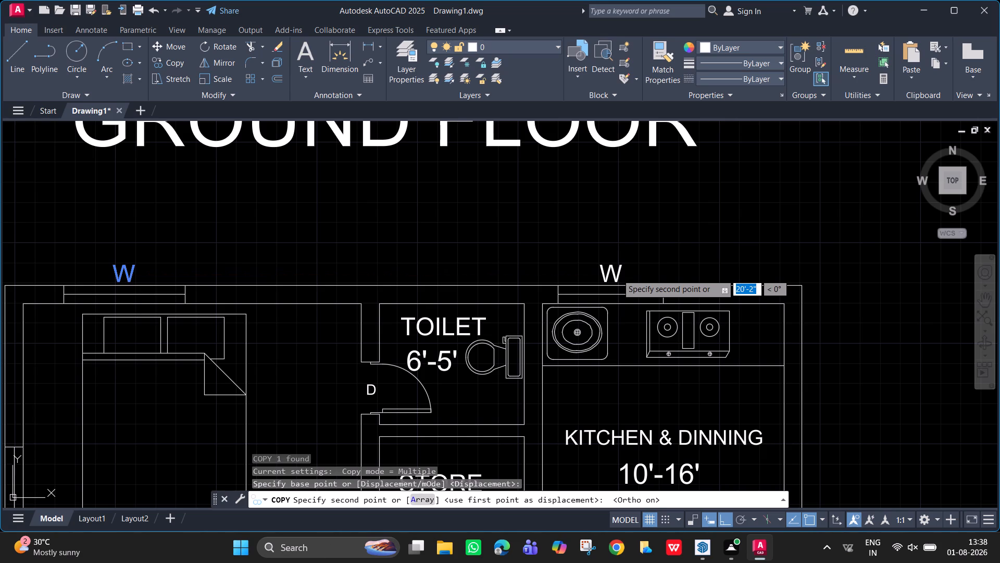
left_click(617, 274)
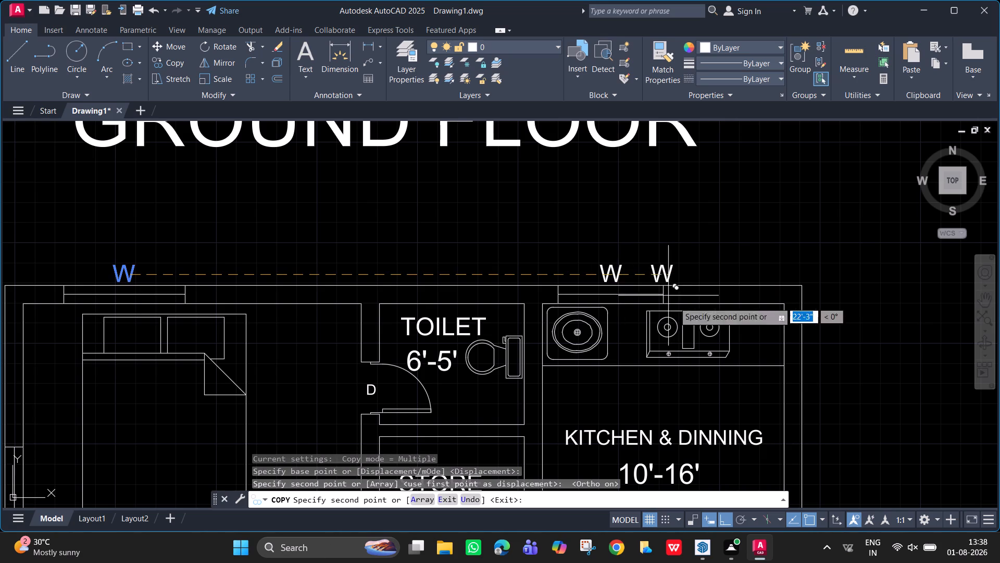
With Ortho off, place W copies below the ground floor's three lower-wall windows: one at the children's bedroom and two at the hall.
scroll(698, 391, "down", 2)
middle_click_drag(677, 341, 639, 200)
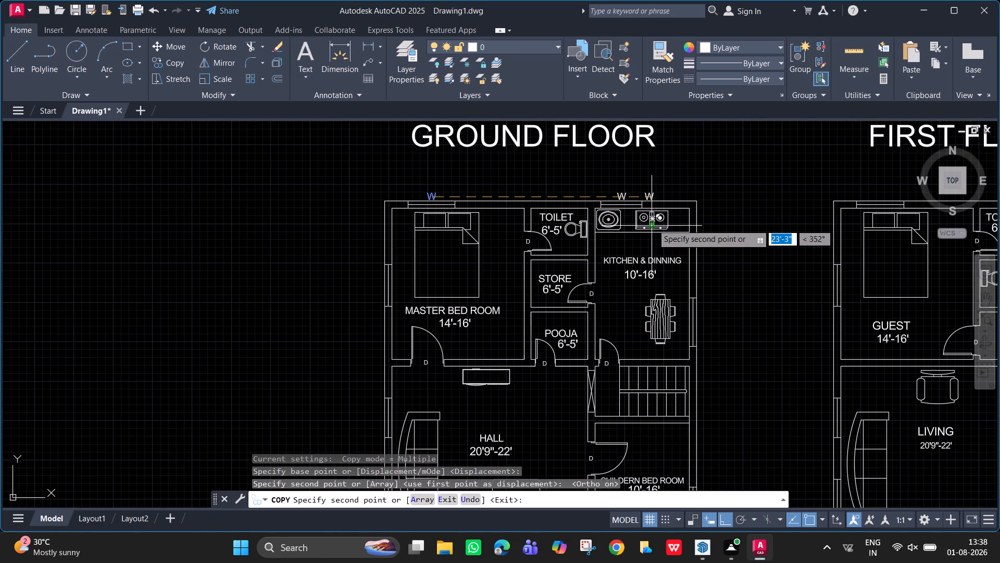
key("F8")
scroll(665, 372, "down", 1)
middle_click_drag(654, 362, 587, 207)
scroll(574, 352, "up", 2)
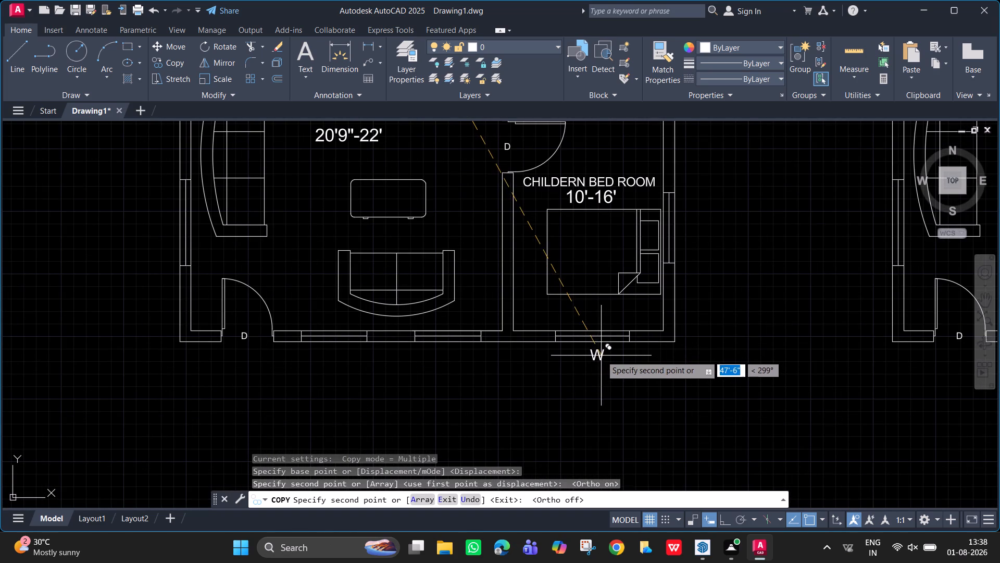
left_click(597, 352)
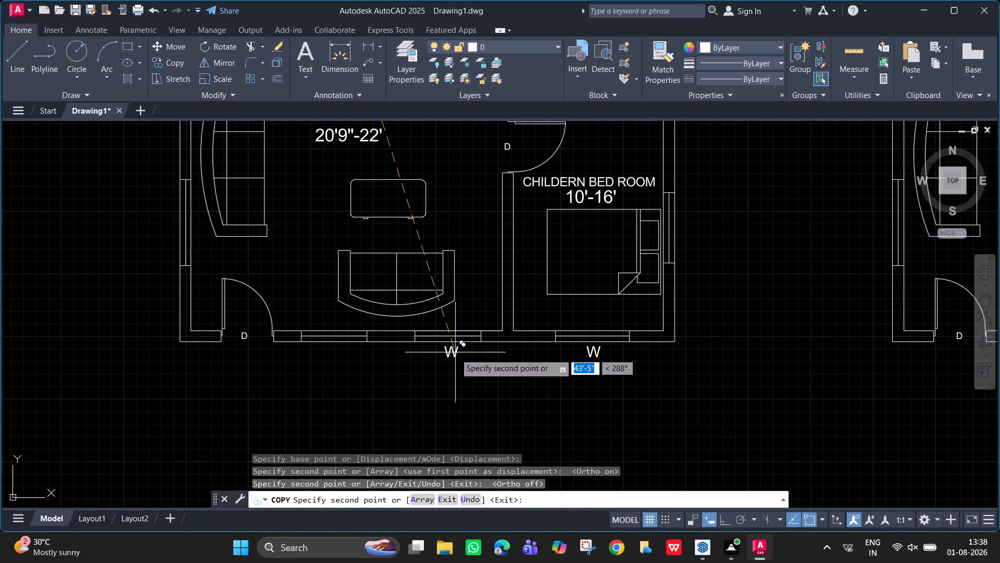
left_click(451, 351)
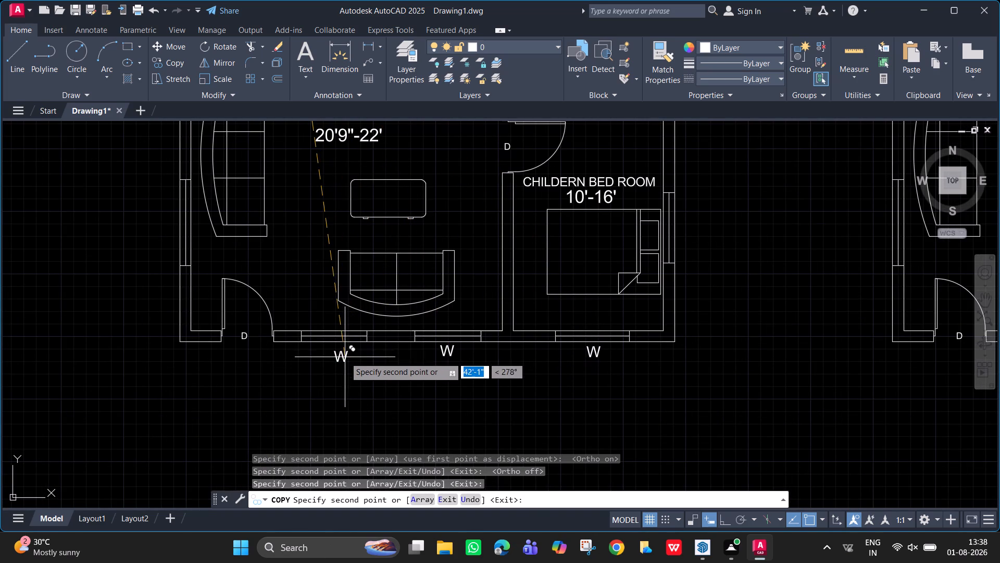
left_click(337, 352)
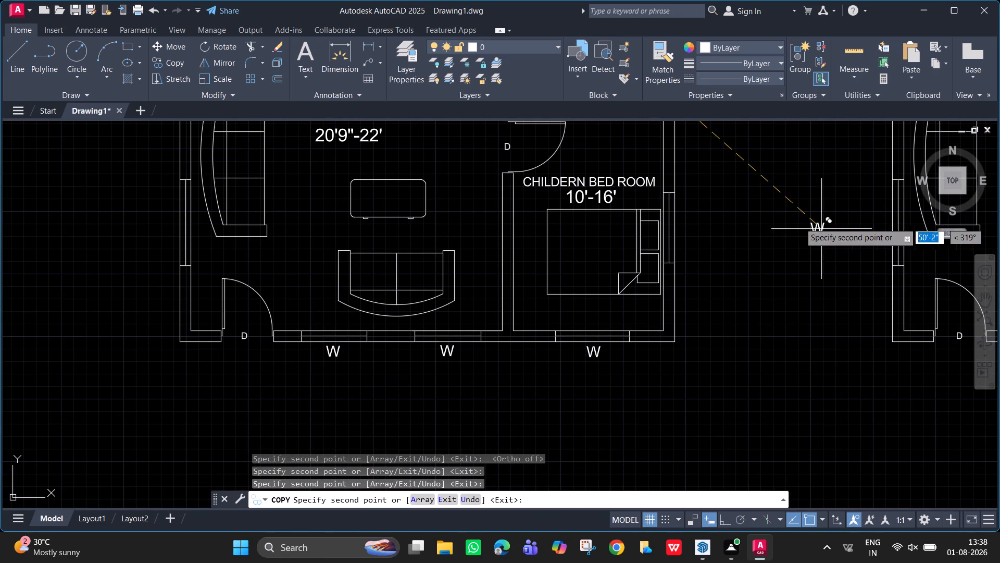
Place W copies outside the ground floor's side-wall windows: one each at the children's bedroom, kitchen and master bedroom, and two at the hall.
left_click(692, 239)
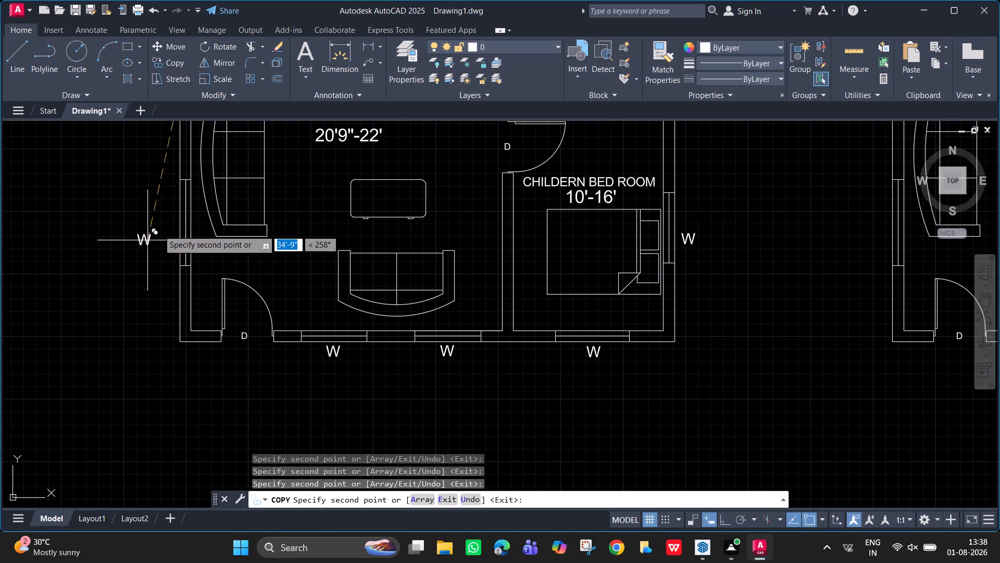
left_click(169, 225)
middle_click_drag(376, 210, 360, 382)
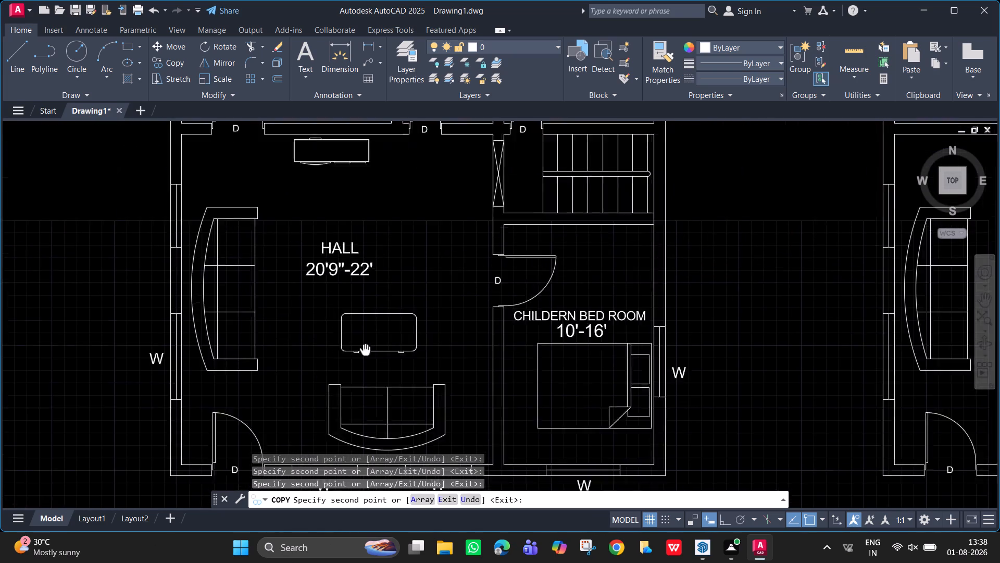
middle_click_drag(360, 382, 354, 391)
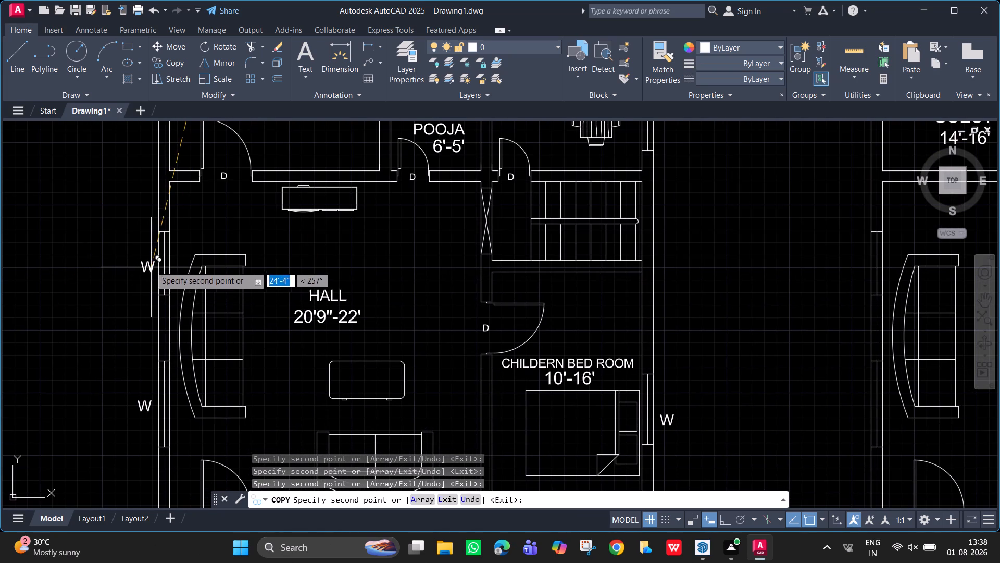
left_click(148, 264)
scroll(657, 256, "down", 1)
middle_click_drag(657, 256, 662, 343)
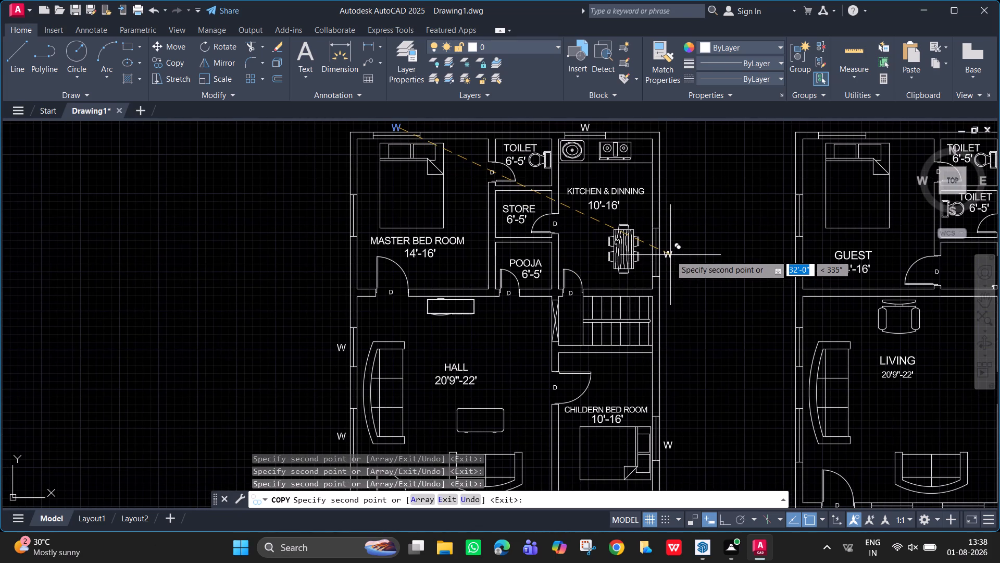
left_click(670, 255)
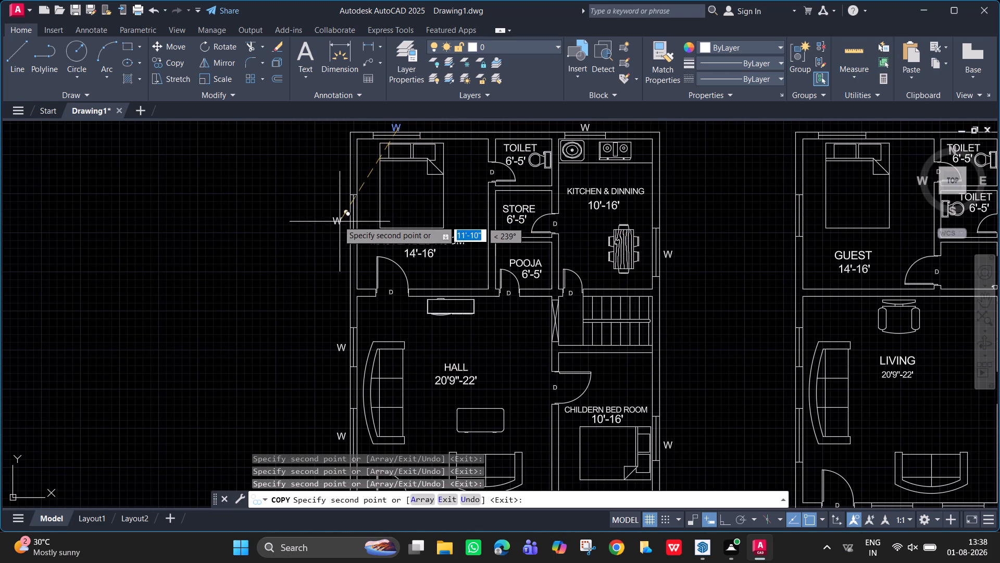
scroll(343, 221, "up", 1)
left_click(346, 221)
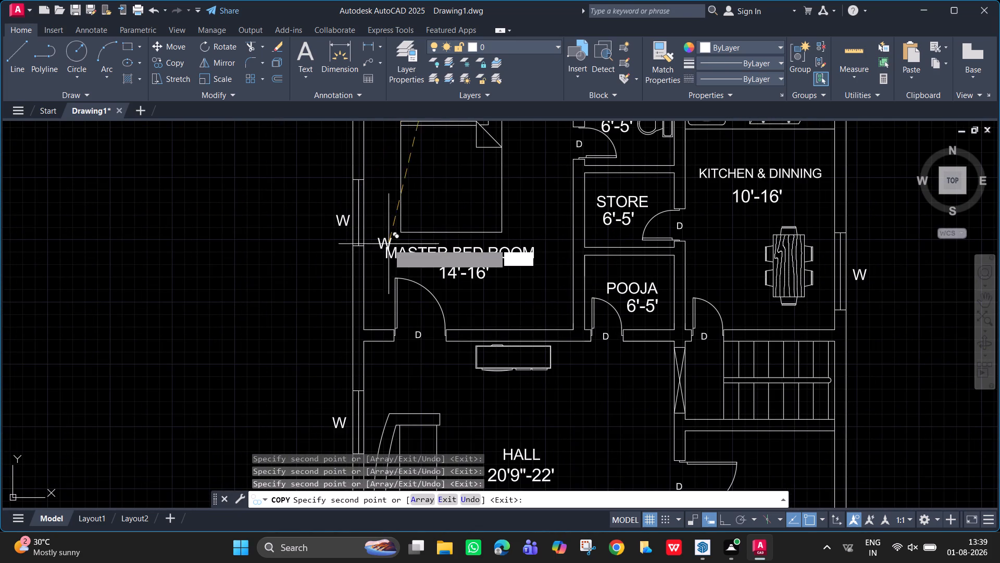
Place W copies below the first floor's three lower-wall windows: two at the living room and one at the study.
middle_click_drag(464, 242, 406, 318)
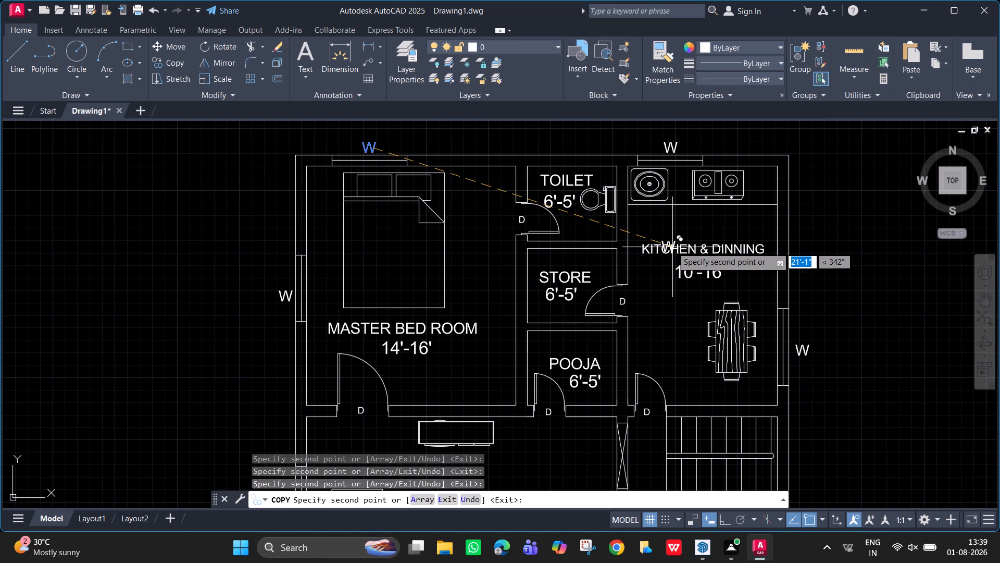
scroll(675, 278, "down", 1)
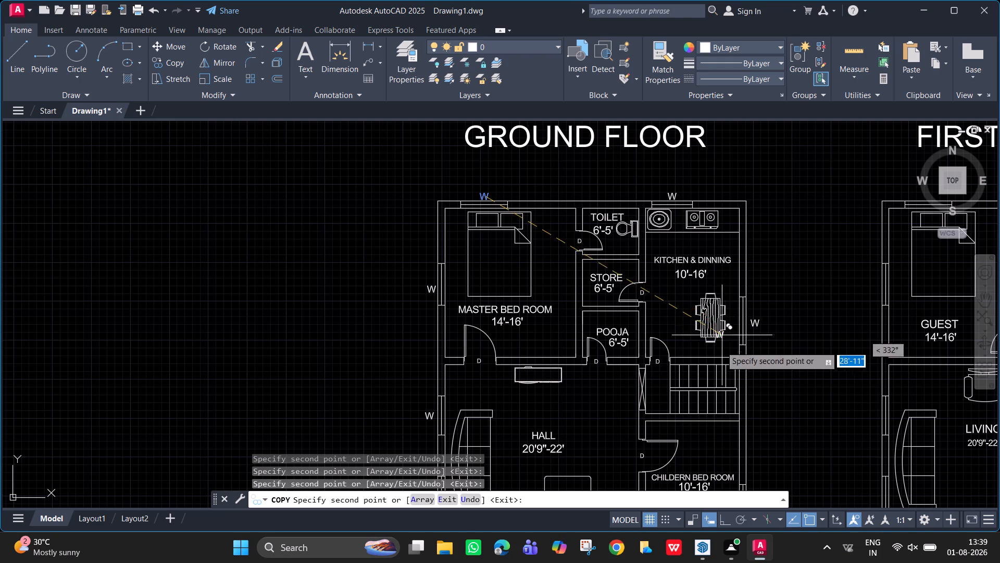
middle_click_drag(707, 392, 624, 199)
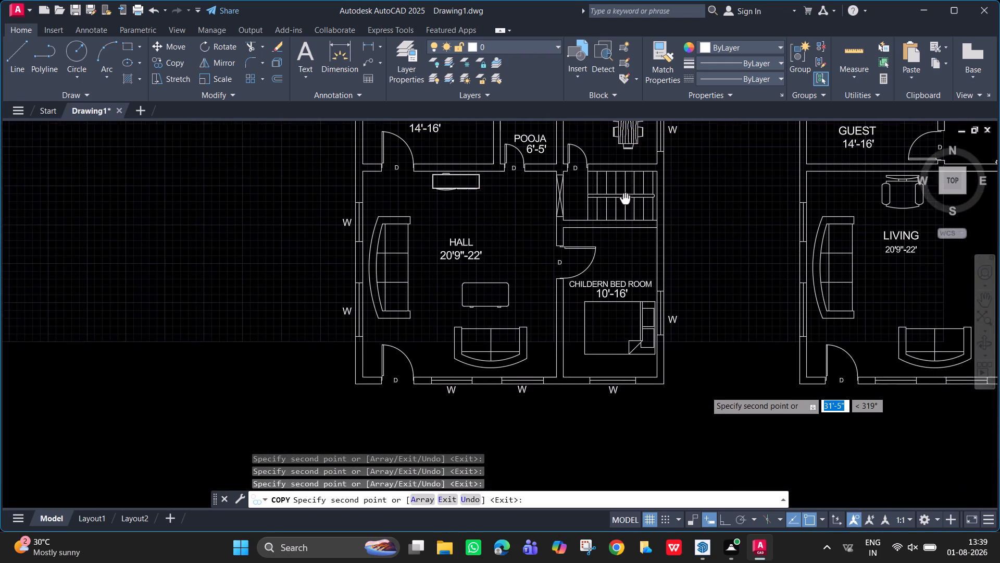
middle_click_drag(624, 199, 561, 215)
middle_click_drag(885, 367, 739, 356)
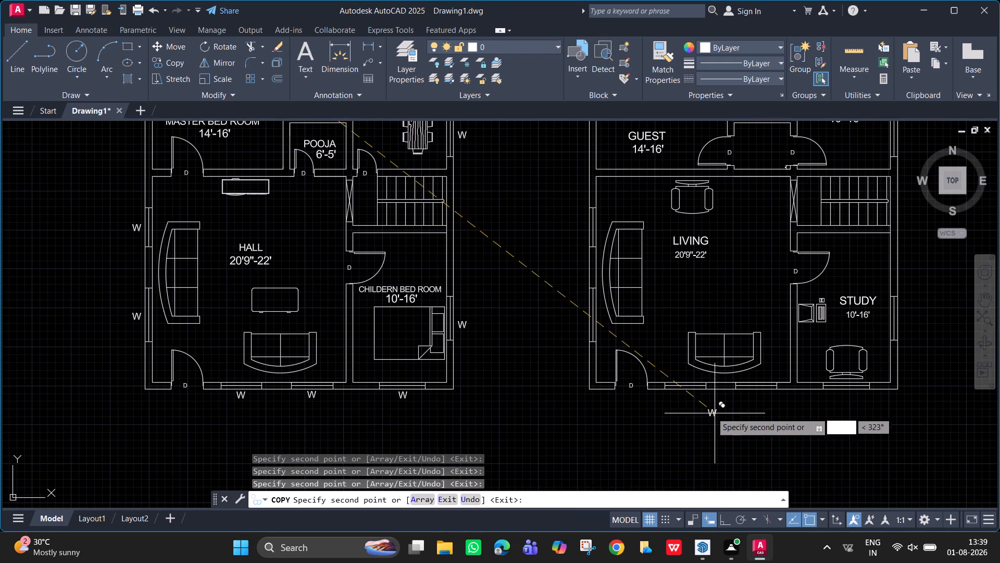
left_click(683, 399)
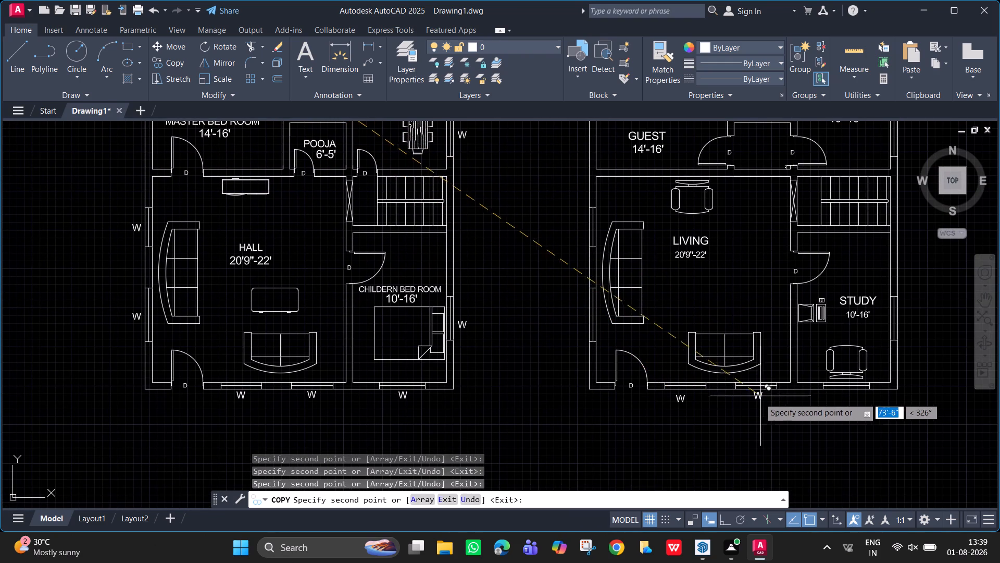
left_click(761, 398)
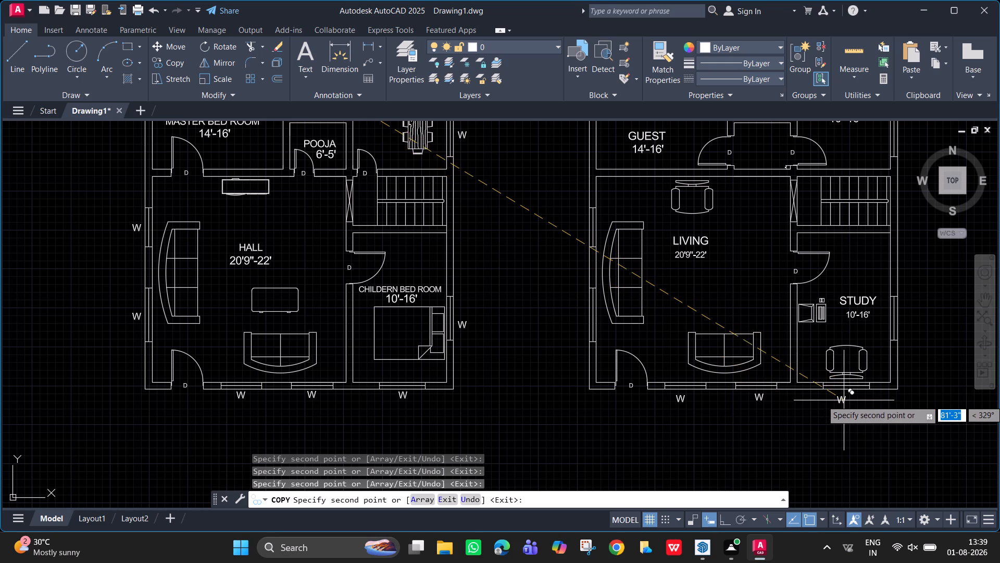
left_click(849, 396)
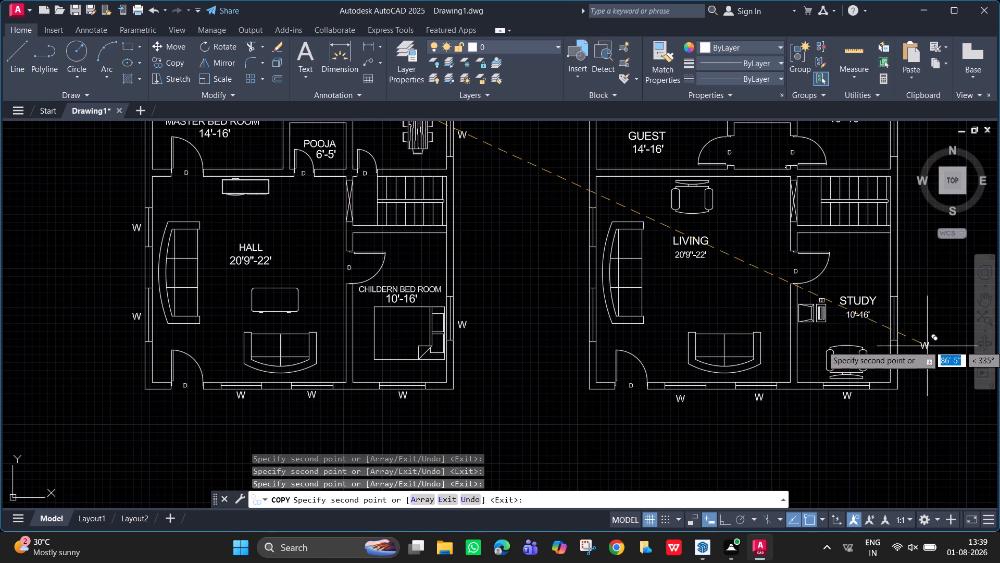
Place W copies outside the first floor's side-wall windows: one at the study, two at the living room and one at the guest room.
left_click(910, 325)
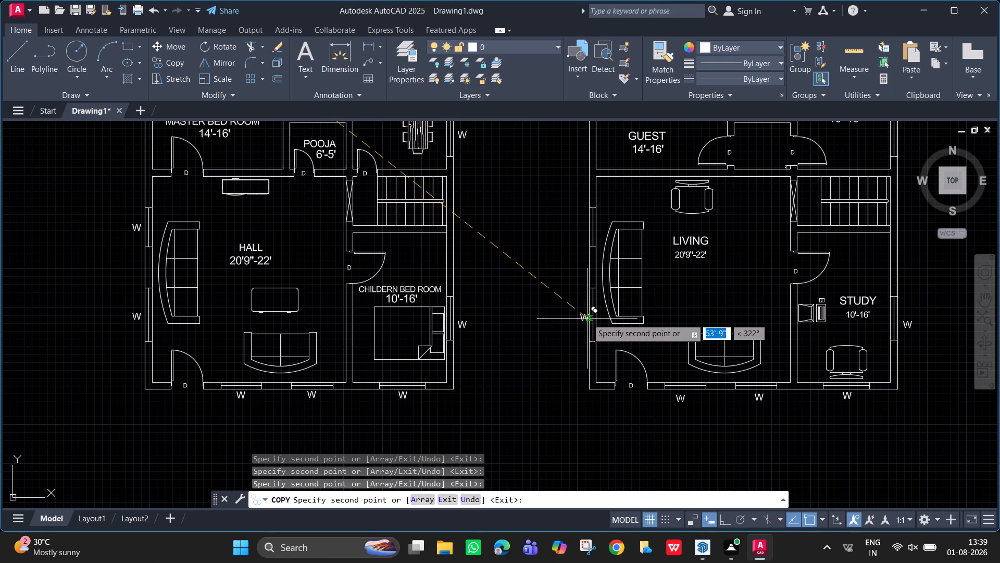
left_click(584, 319)
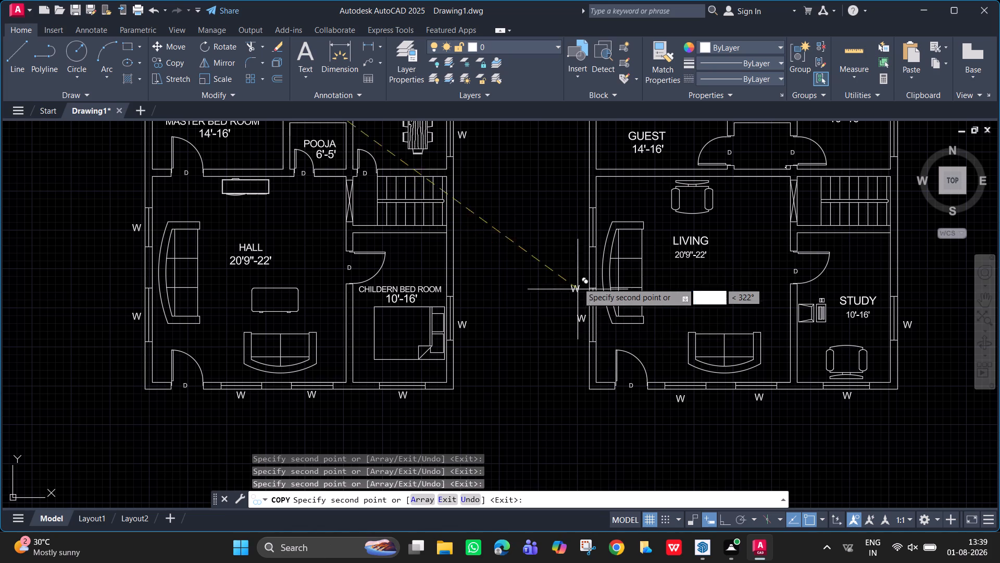
left_click(584, 232)
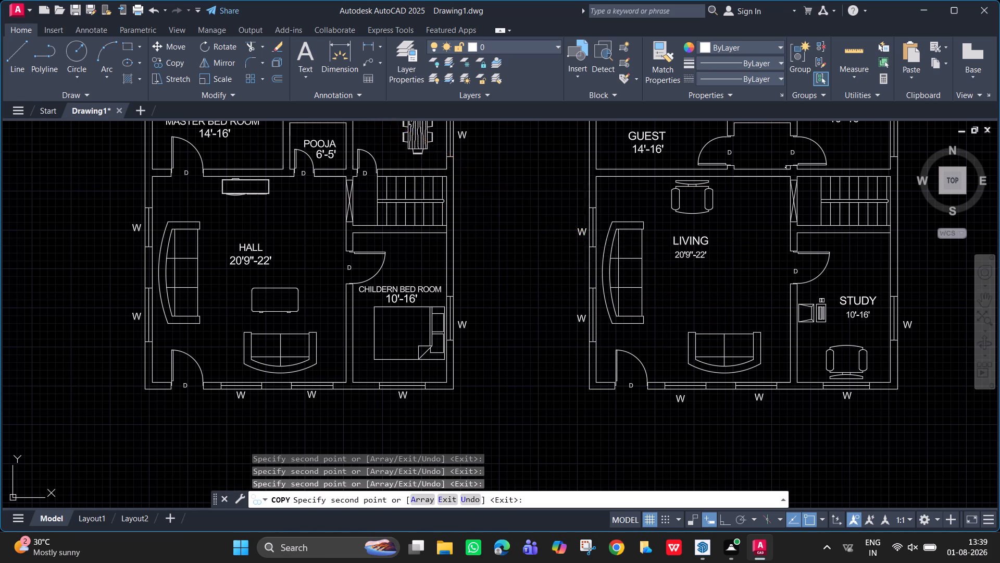
middle_click_drag(631, 224, 555, 374)
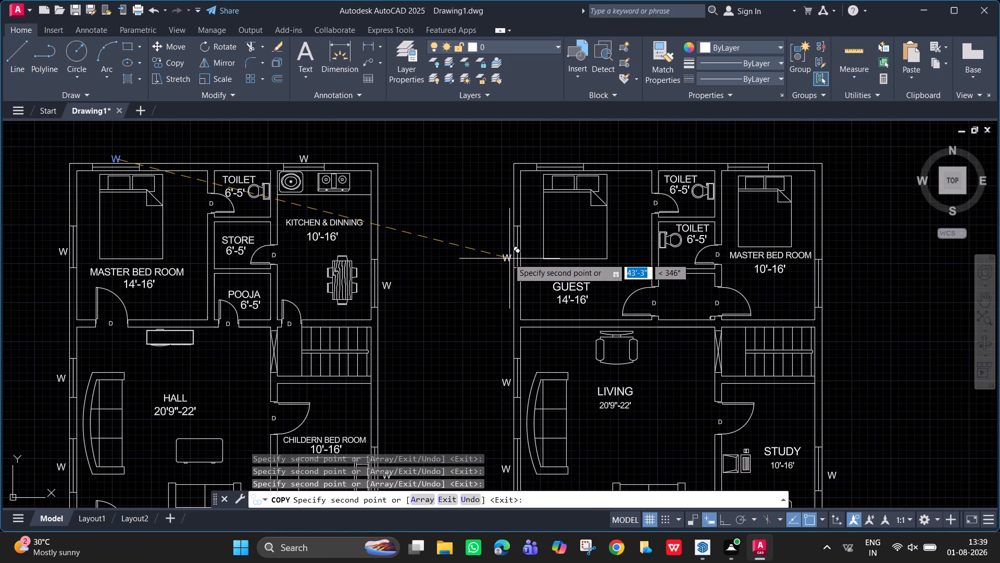
left_click(509, 256)
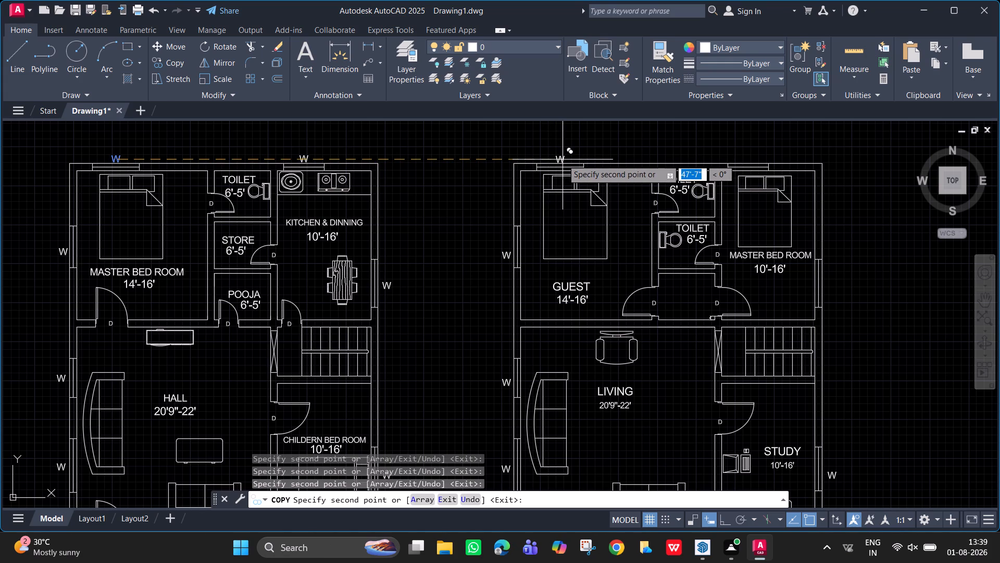
Place W copies above the first floor's guest and master bedroom upper-wall windows and outside the master bedroom's side-wall window, ending the copy.
left_click(562, 158)
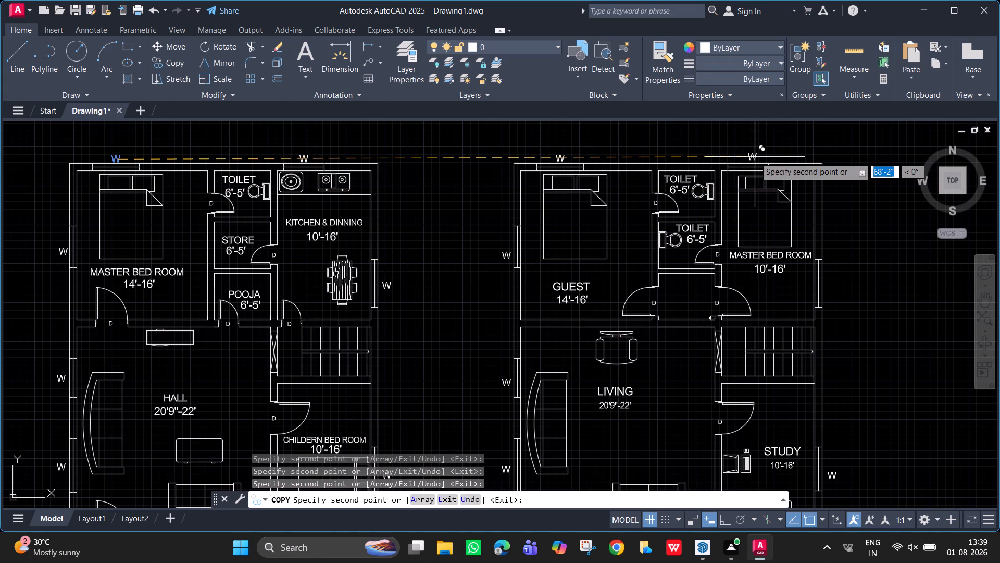
left_click(750, 158)
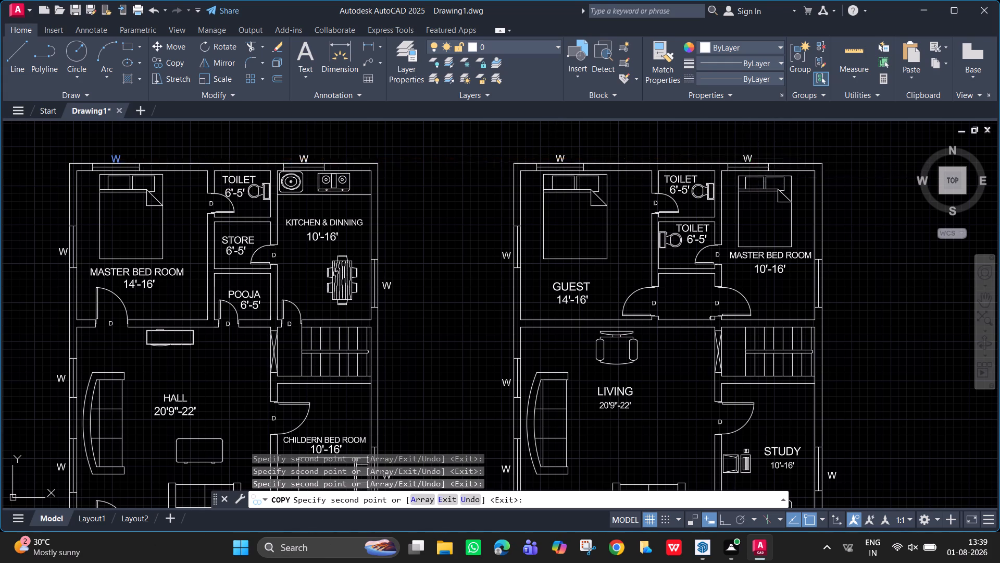
left_click(833, 287)
scroll(771, 385, "down", 1)
middle_click_drag(771, 385, 764, 345)
scroll(764, 341, "up", 1)
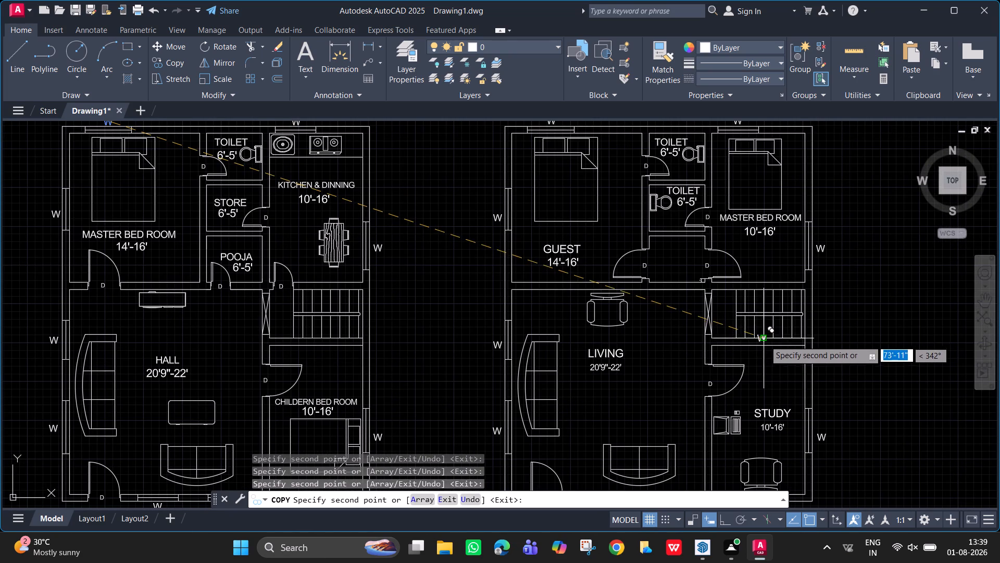
key("Escape")
key("Escape")
Draw two vertical lines about 3'-8" apart across the first floor's upper wall above the upper toilet as window jambs.
middle_click_drag(661, 182, 656, 254)
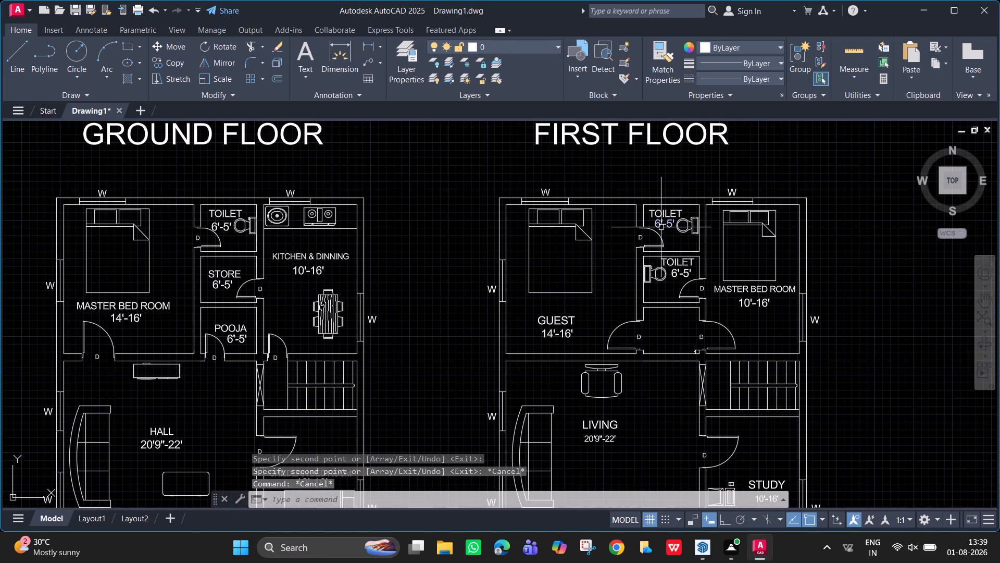
scroll(664, 223, "up", 1)
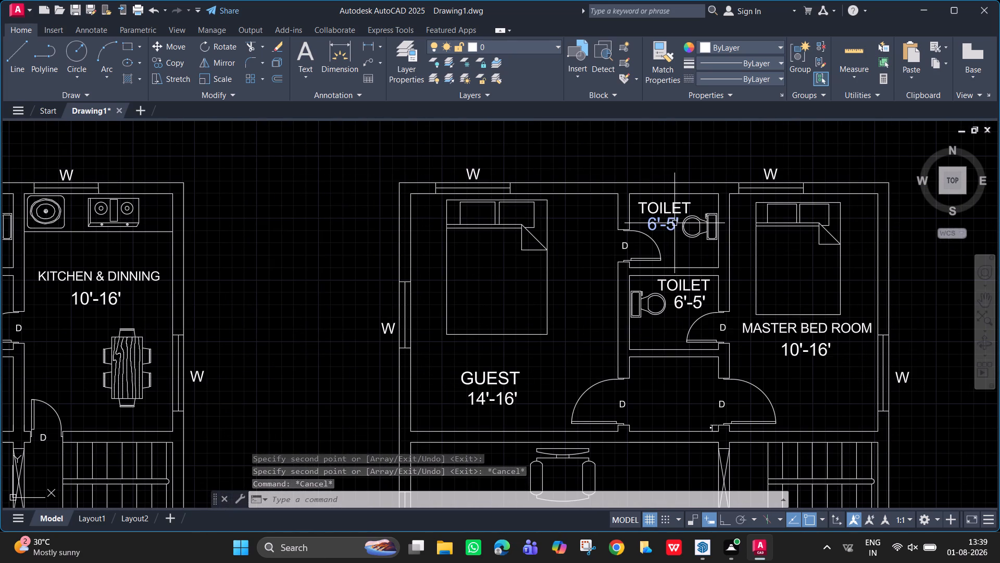
middle_click_drag(682, 223, 627, 249)
scroll(625, 242, "up", 1)
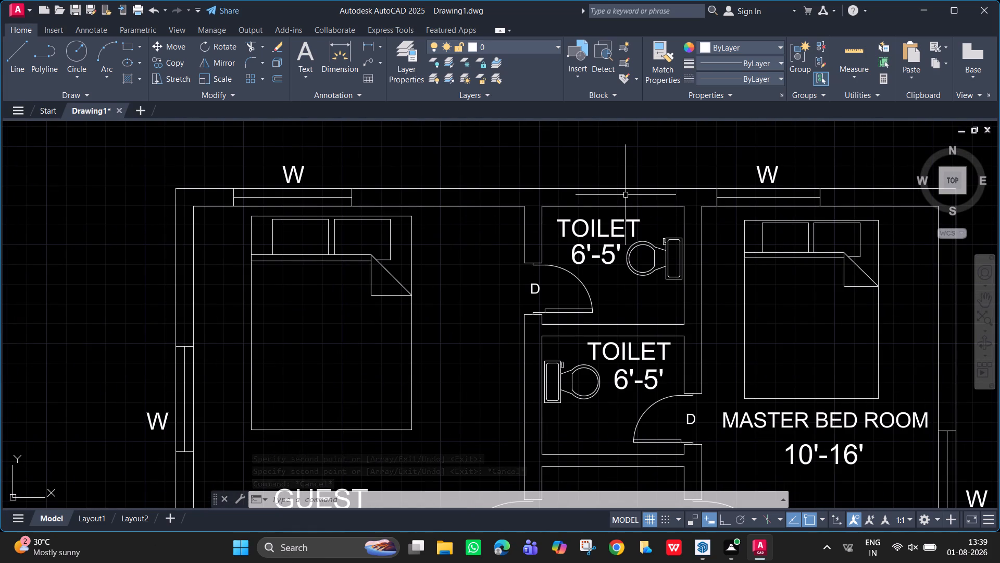
key("l")
key("Return")
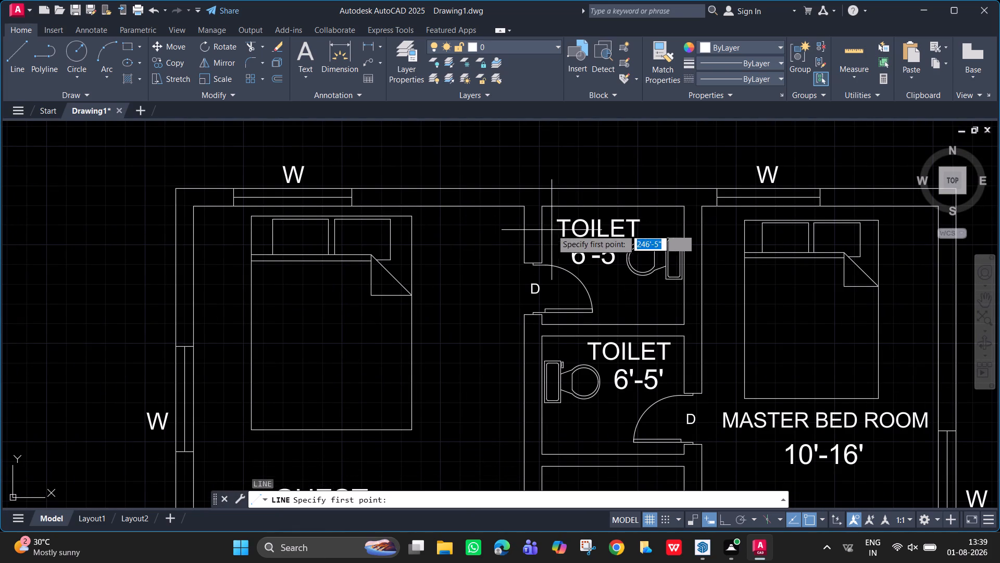
left_click(562, 190)
left_click(562, 207)
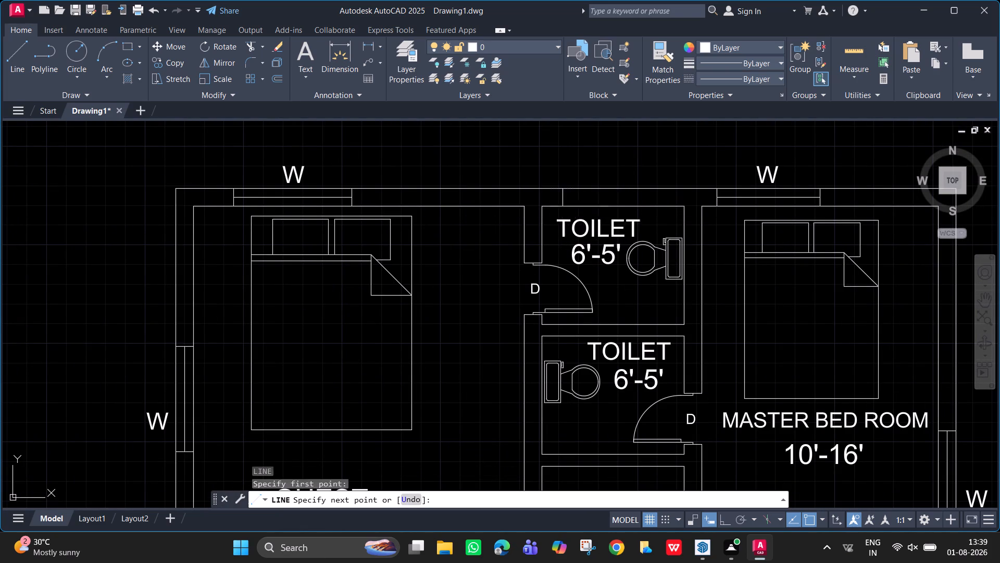
key("space")
key("space")
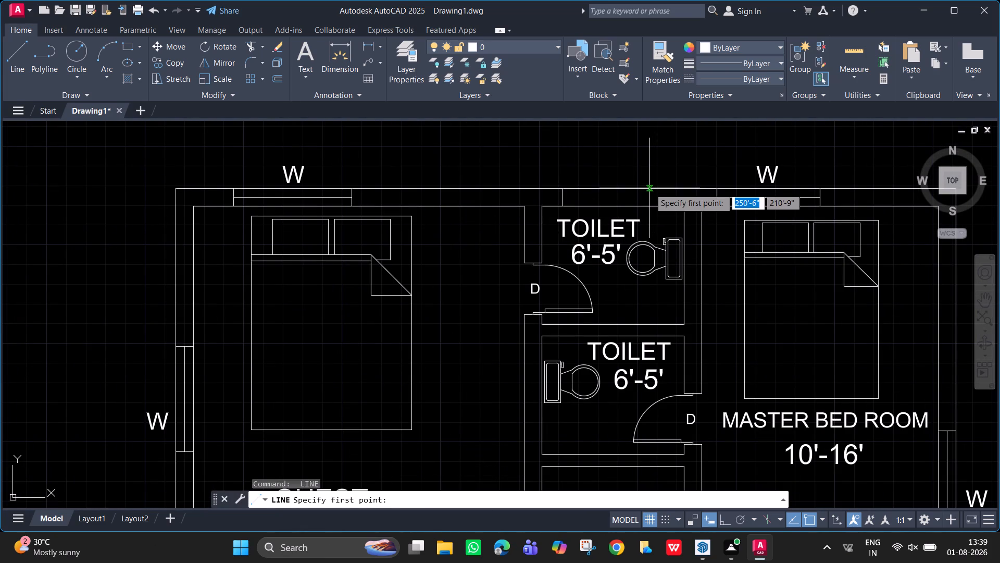
left_click(649, 189)
left_click(649, 206)
key("space")
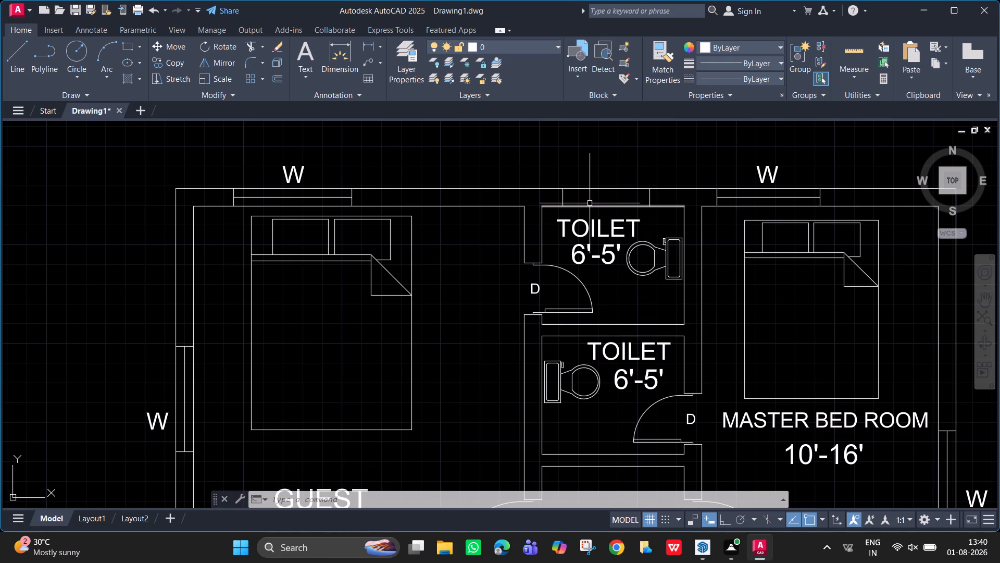
Draw two parallel horizontal lines about 3'-8" long between the jamb lines of the upper toilet's window.
key("l")
key("Return")
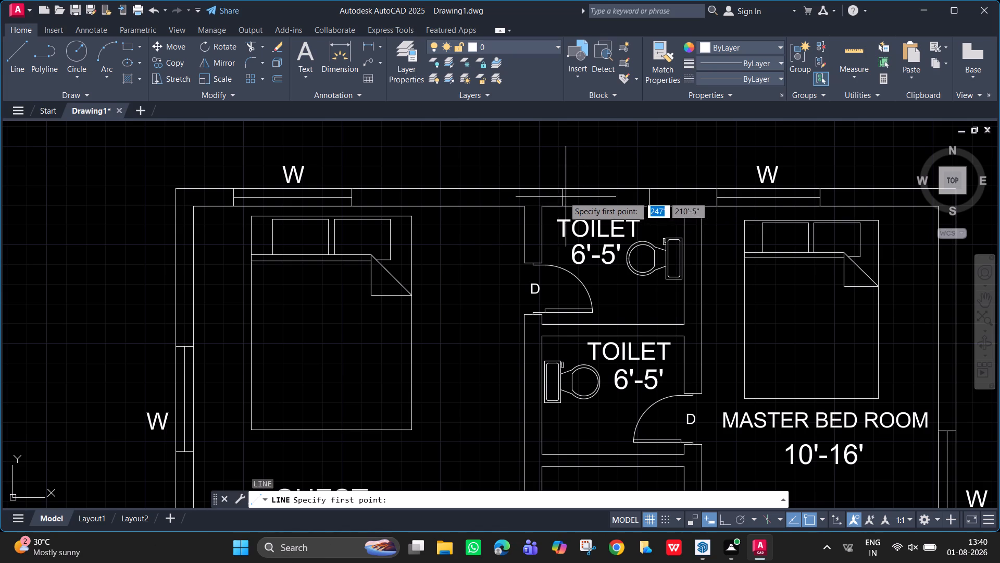
scroll(562, 191, "up", 3)
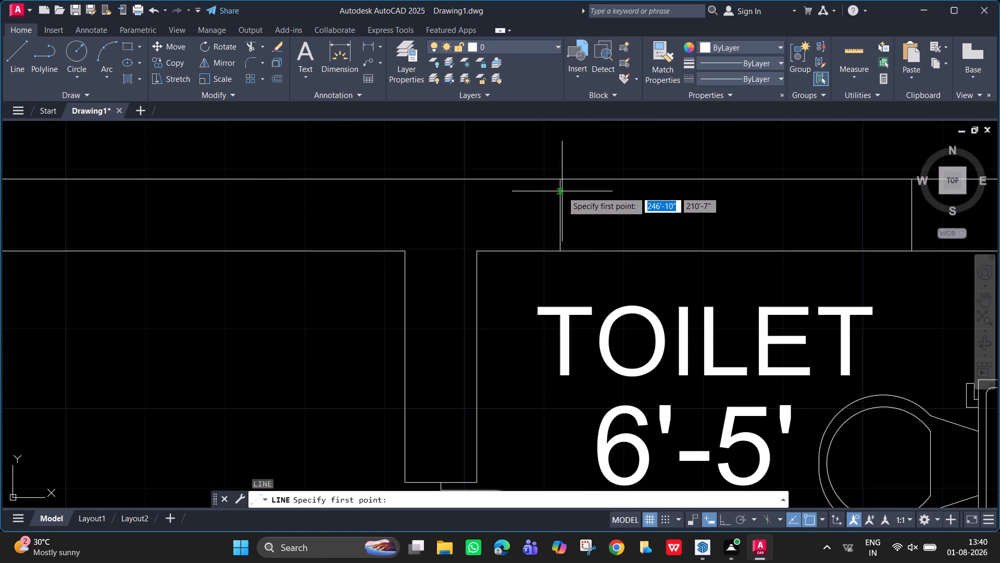
left_click(559, 198)
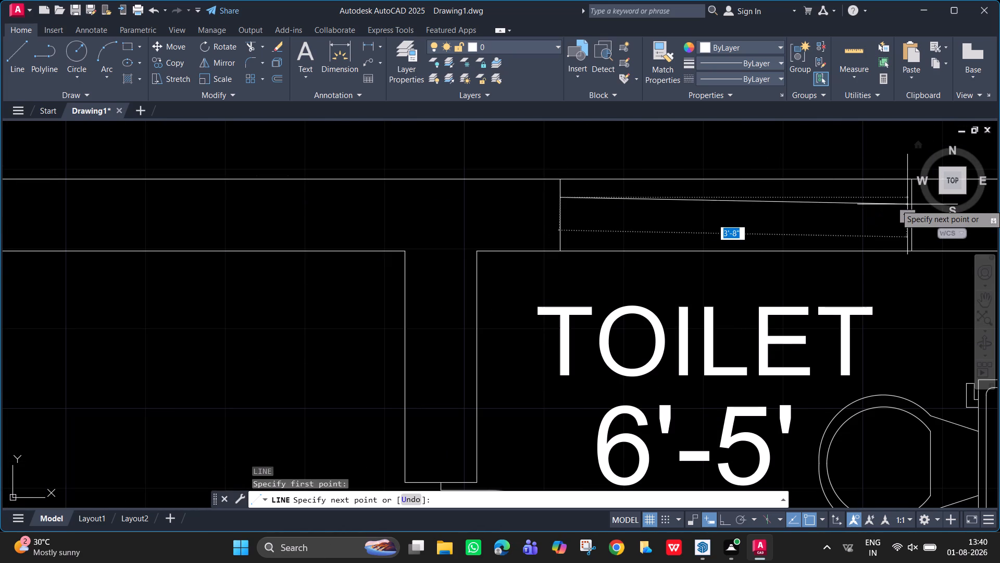
middle_click_drag(901, 202, 752, 218)
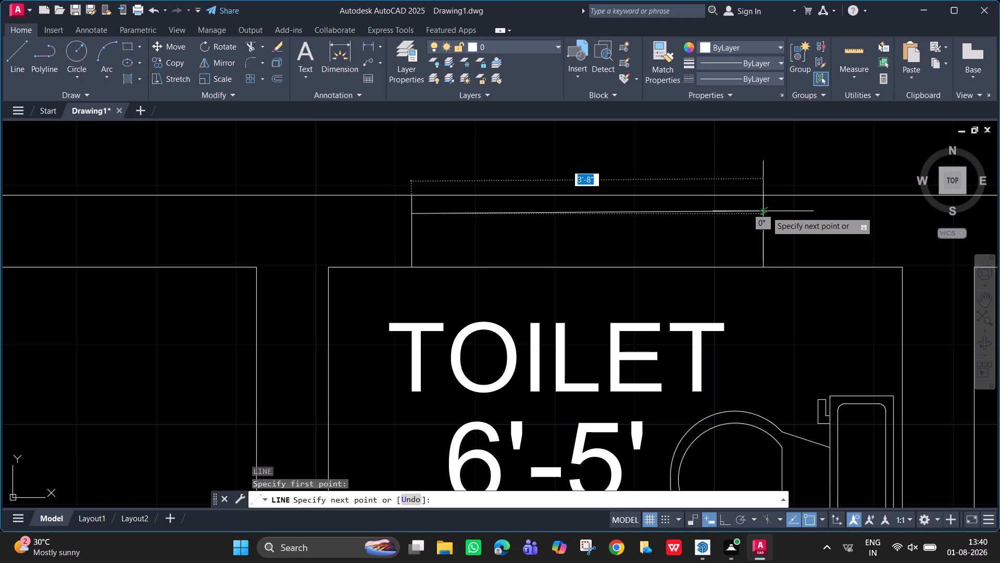
left_click(765, 215)
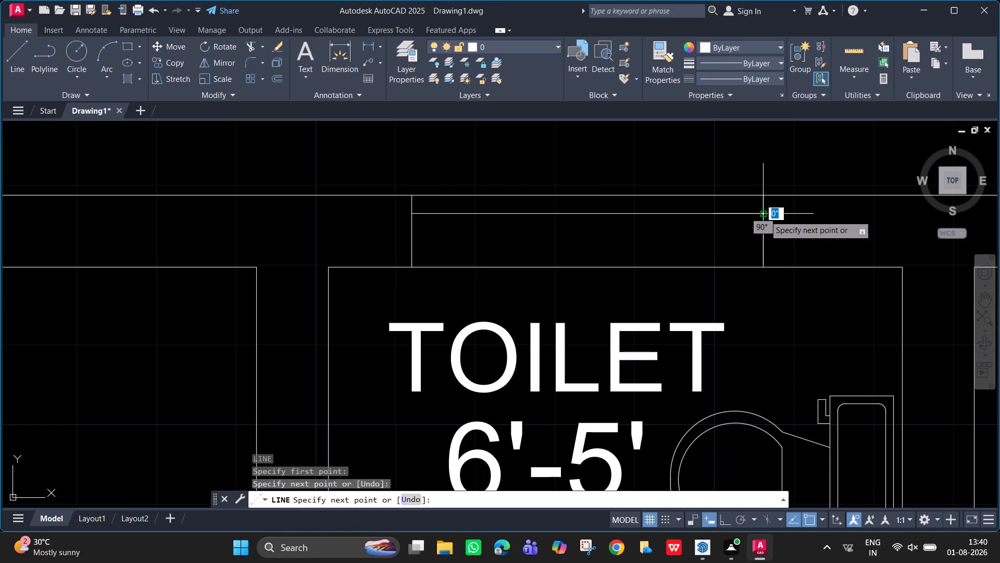
key("space")
key("space")
left_click(764, 250)
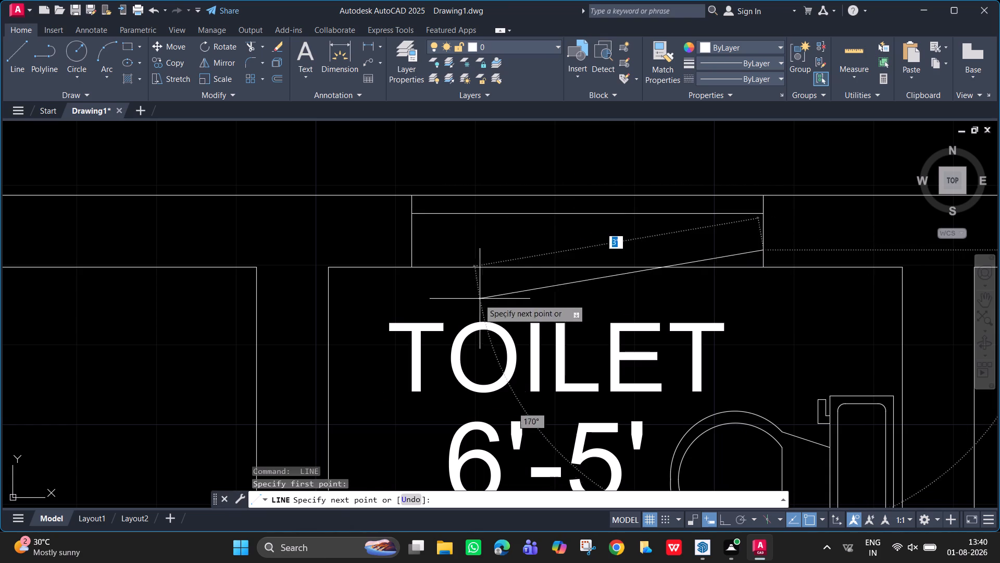
left_click(413, 251)
key("space")
scroll(631, 264, "down", 1)
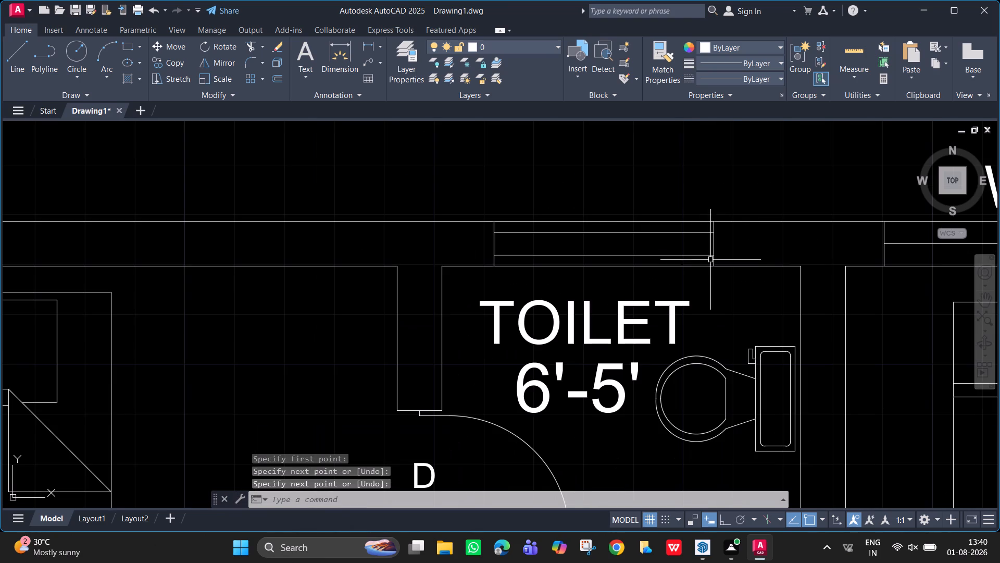
Copy the upper toilet window's four lines straight down with Ortho on, onto the lower face of the wall between the two toilets.
scroll(694, 285, "down", 1)
middle_click_drag(624, 320, 590, 266)
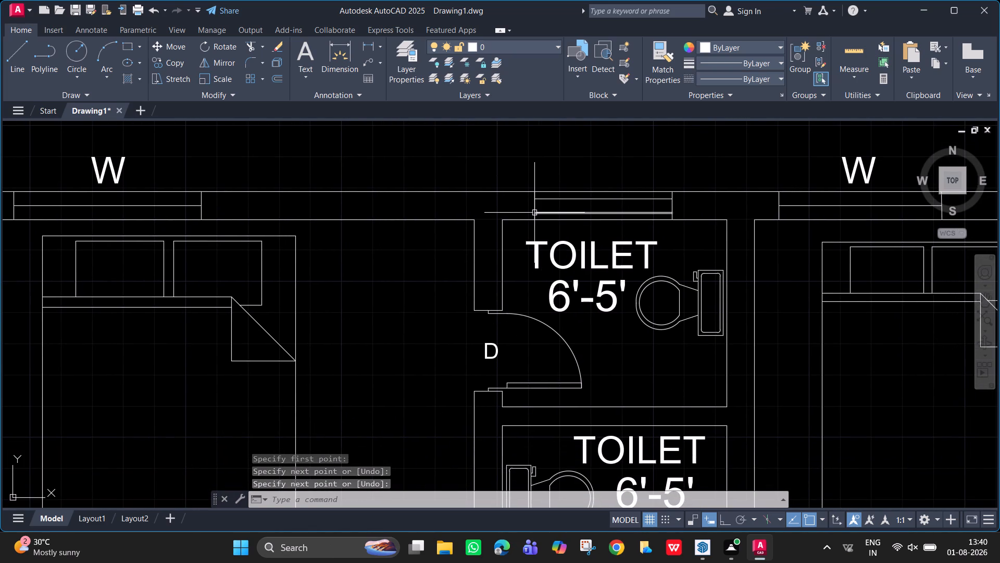
left_click(682, 215)
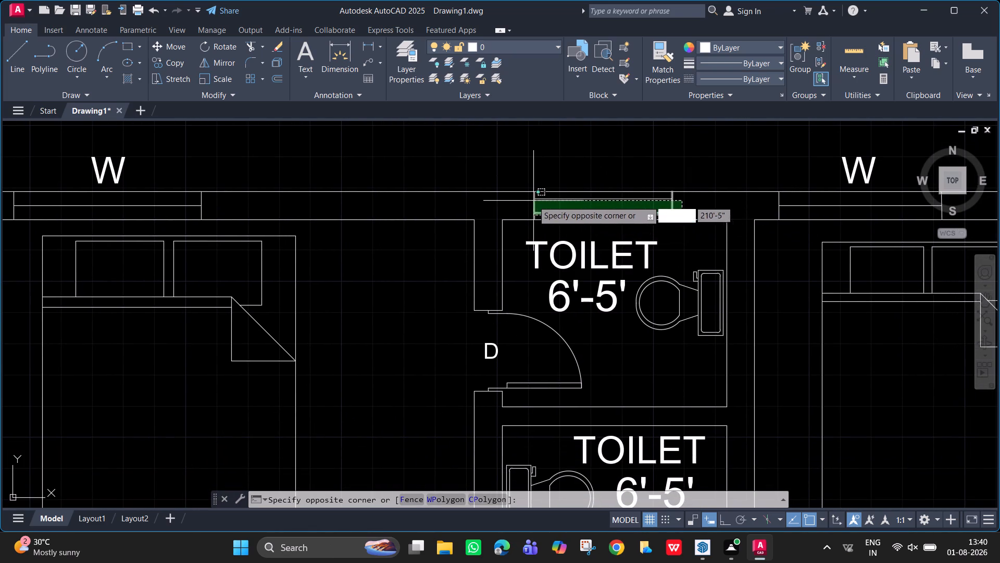
left_click(520, 200)
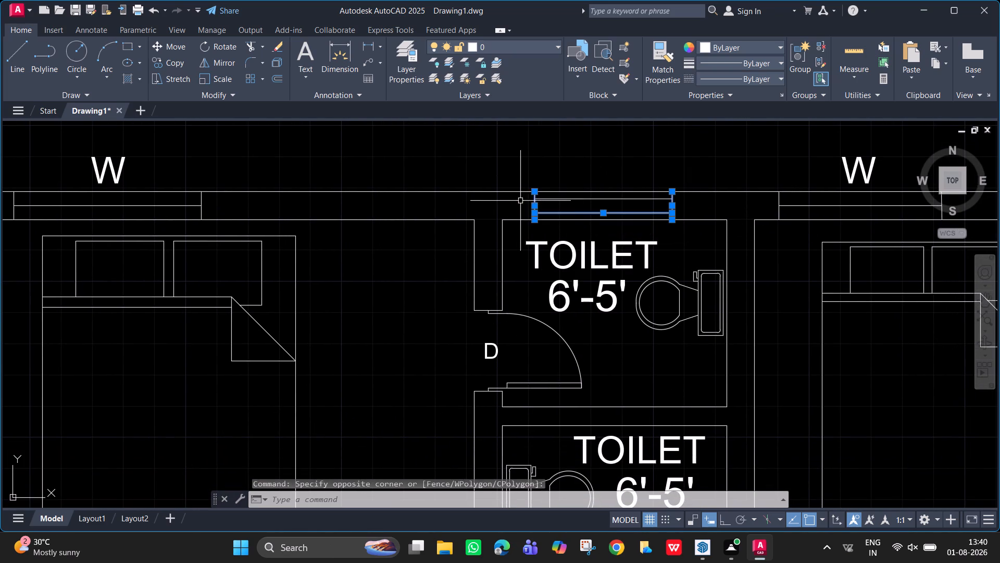
left_click(569, 199)
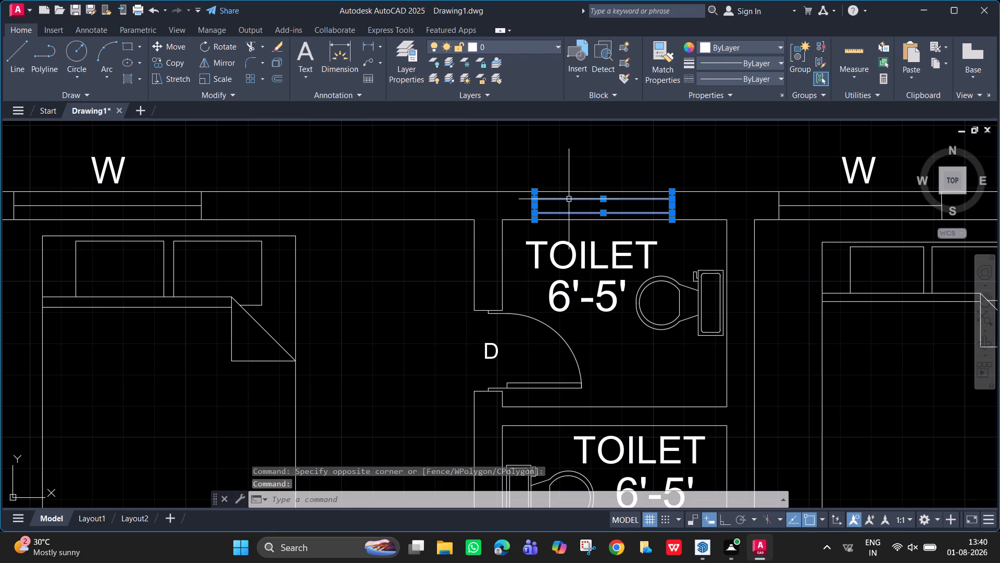
type("CO")
key("Return")
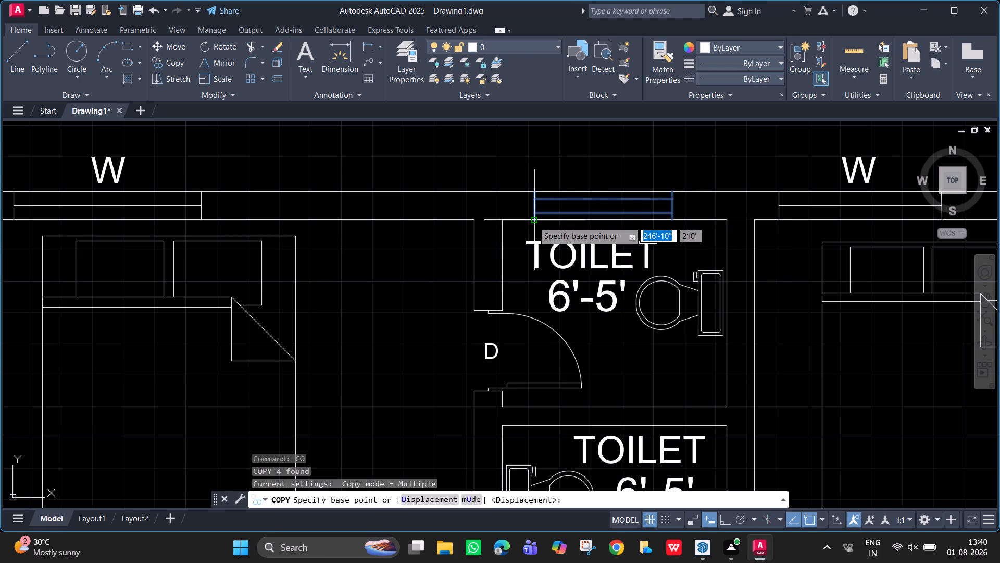
left_click(533, 221)
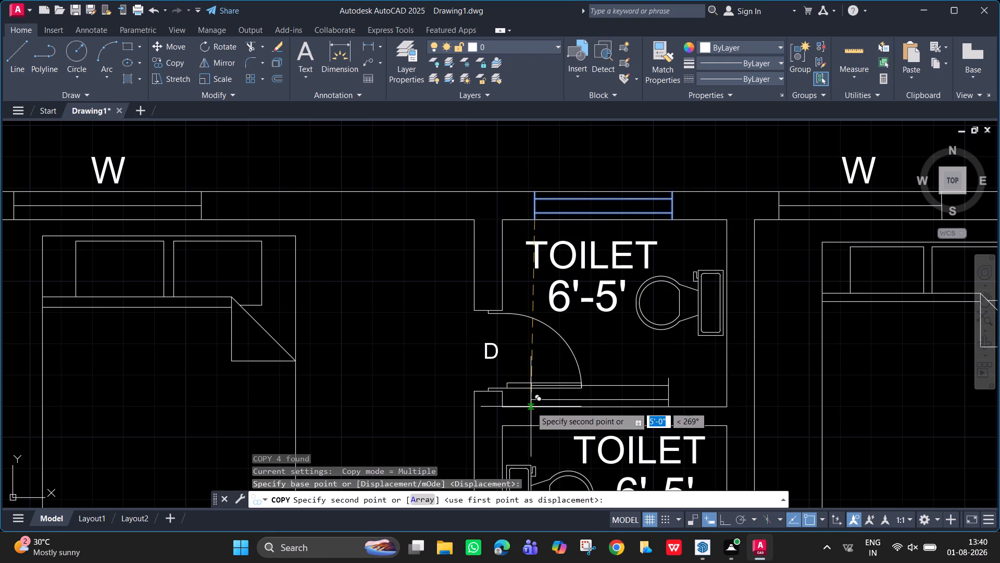
key("F8")
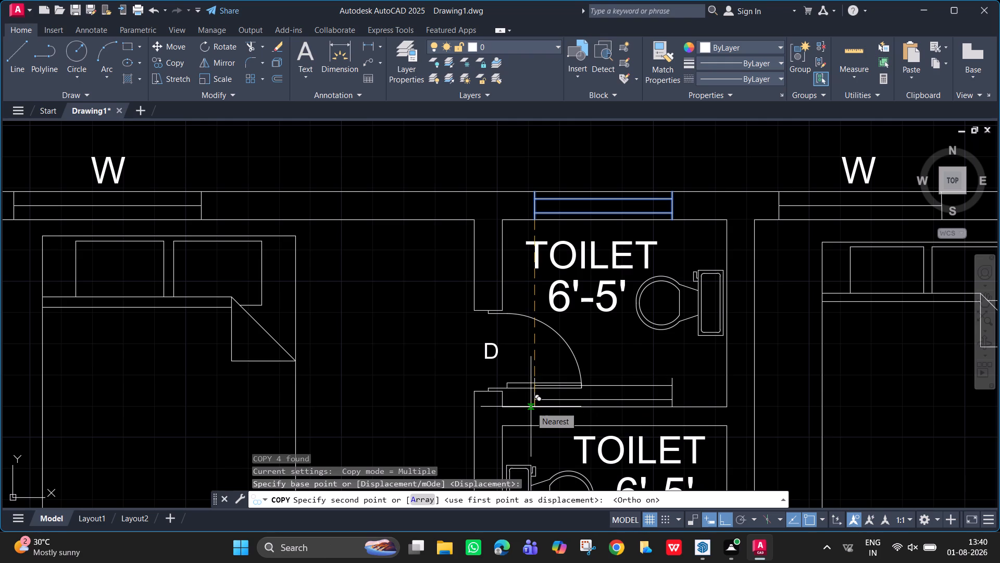
scroll(531, 407, "up", 2)
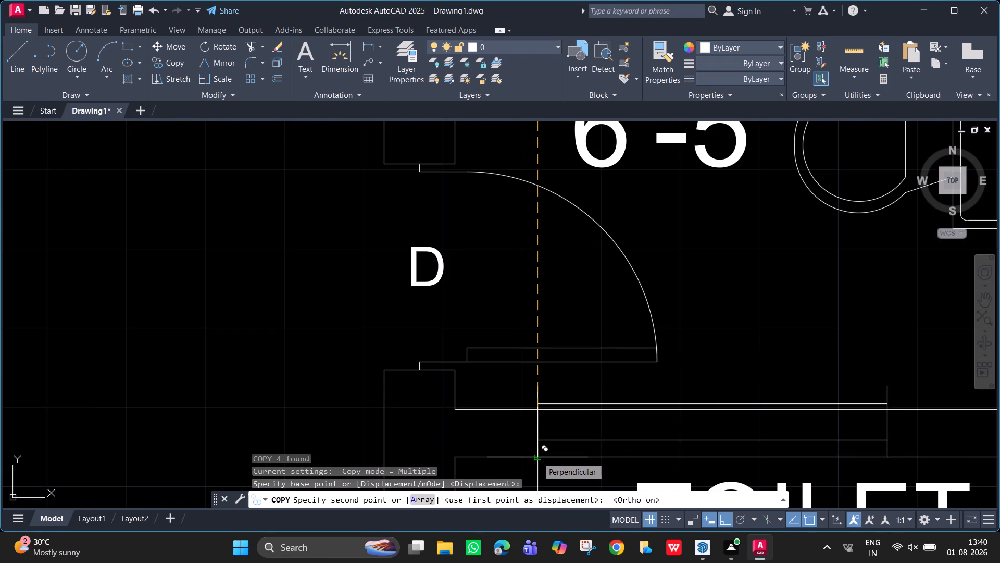
left_click(537, 457)
key("Escape")
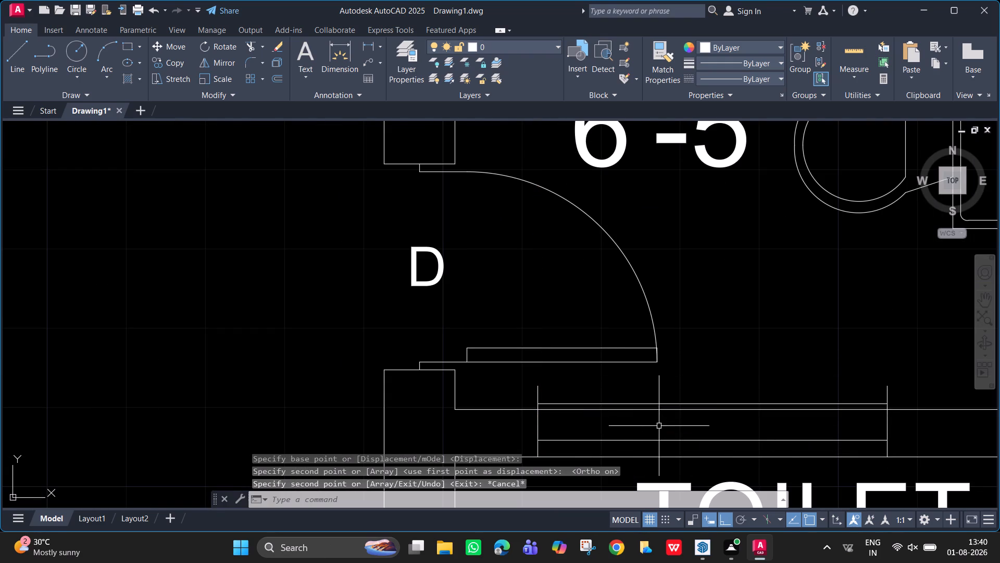
Move the copied window's upper horizontal line down about 2" to lie inside the wall between the toilets.
left_click(688, 405)
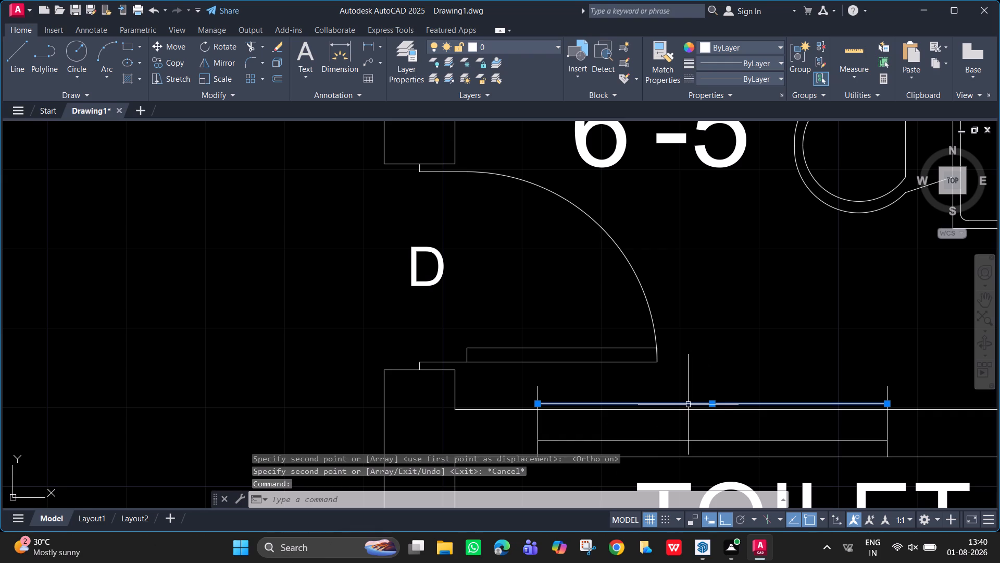
key("m")
key("Return")
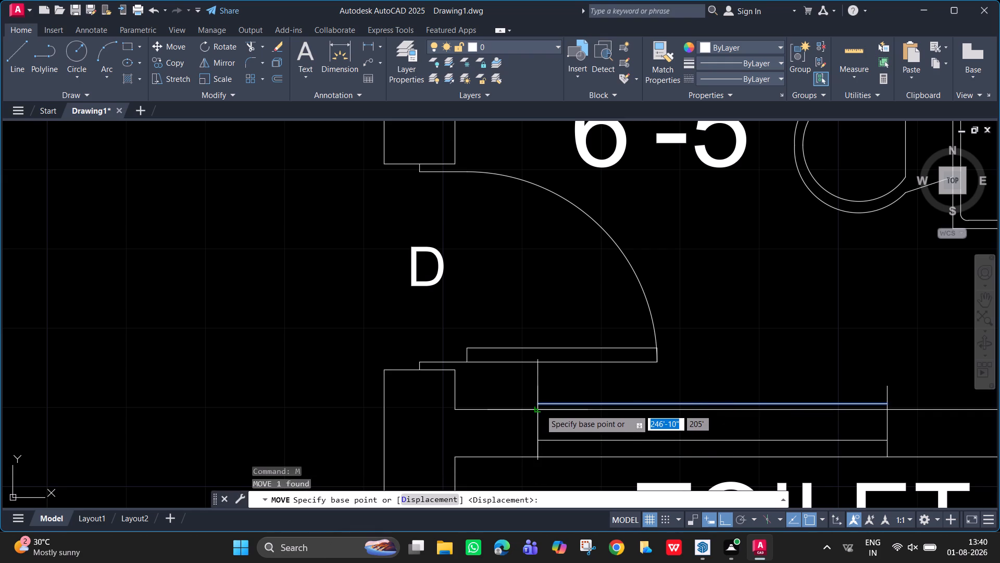
left_click(542, 403)
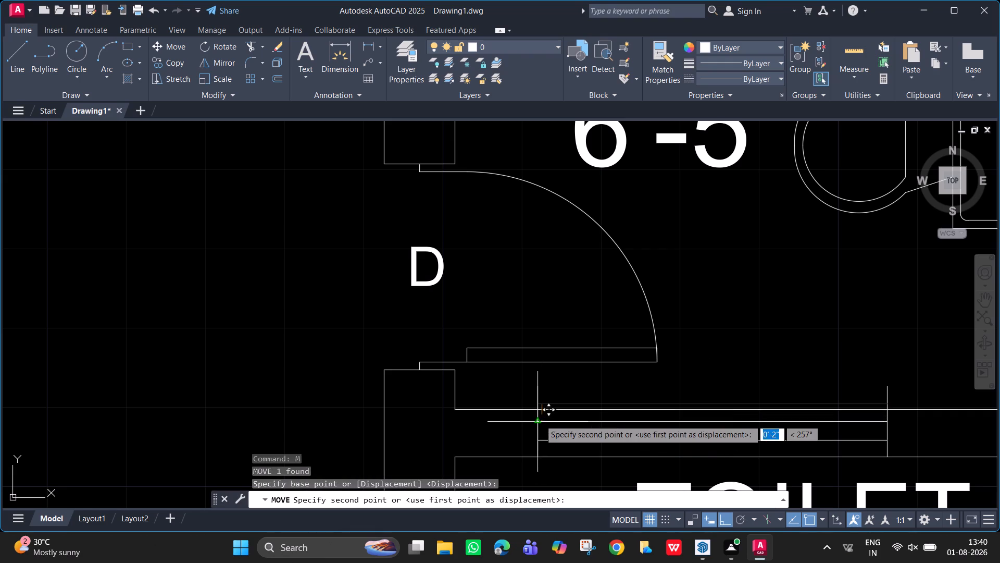
left_click(540, 420)
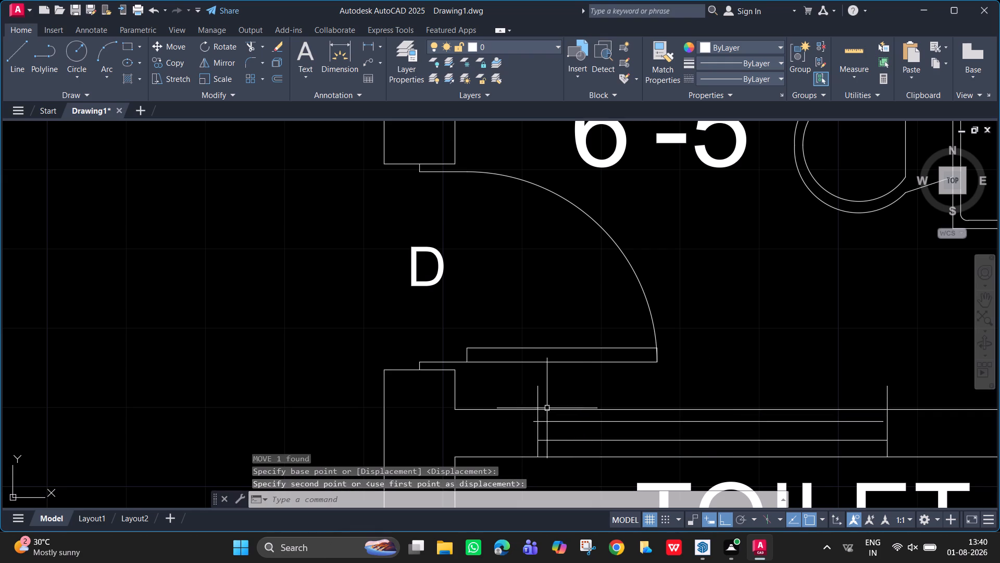
Move the copied window's upper horizontal line slightly right so it fits between the two jamb lines in the wall between the toilets.
left_click(547, 420)
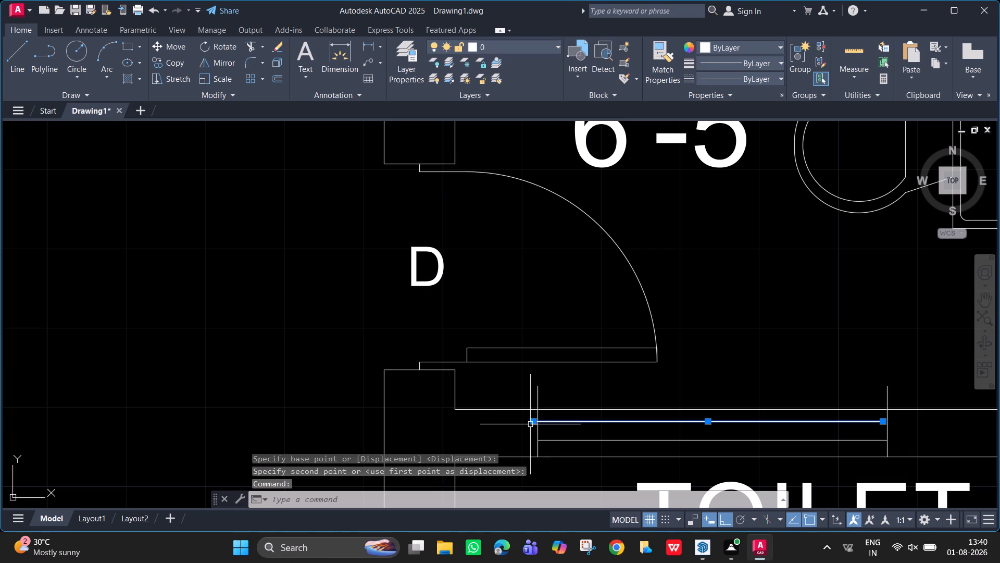
key("m")
key("Return")
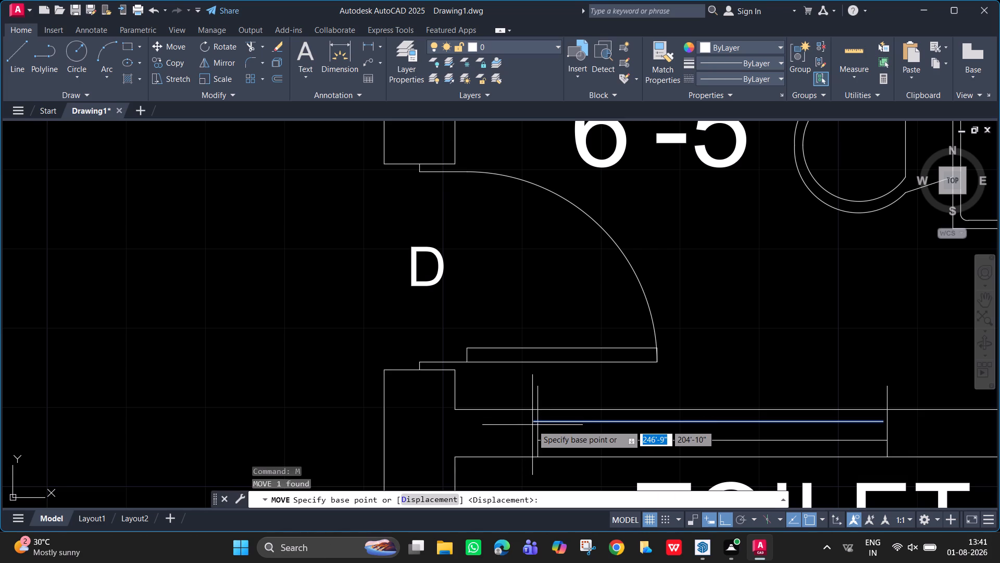
left_click(532, 422)
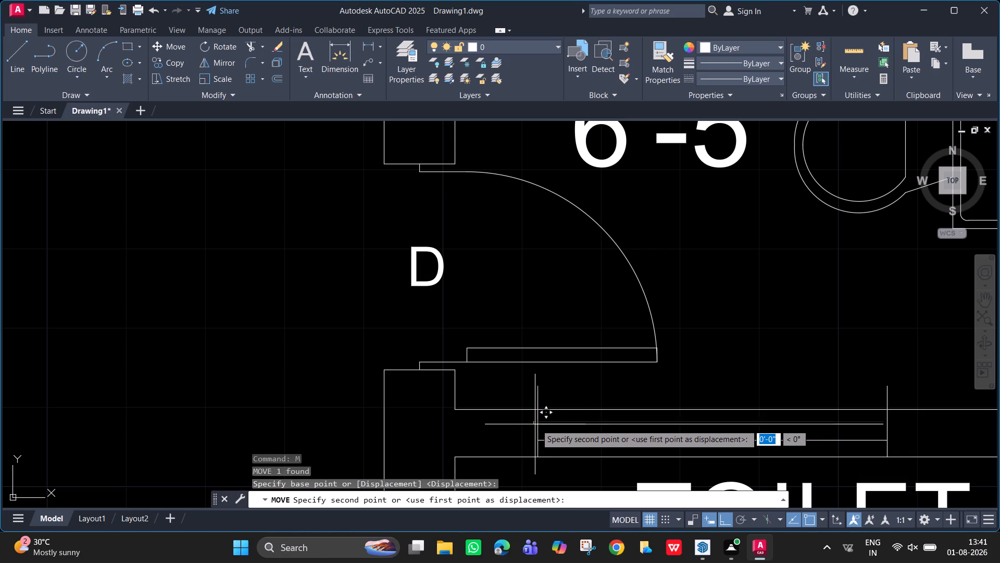
left_click(540, 424)
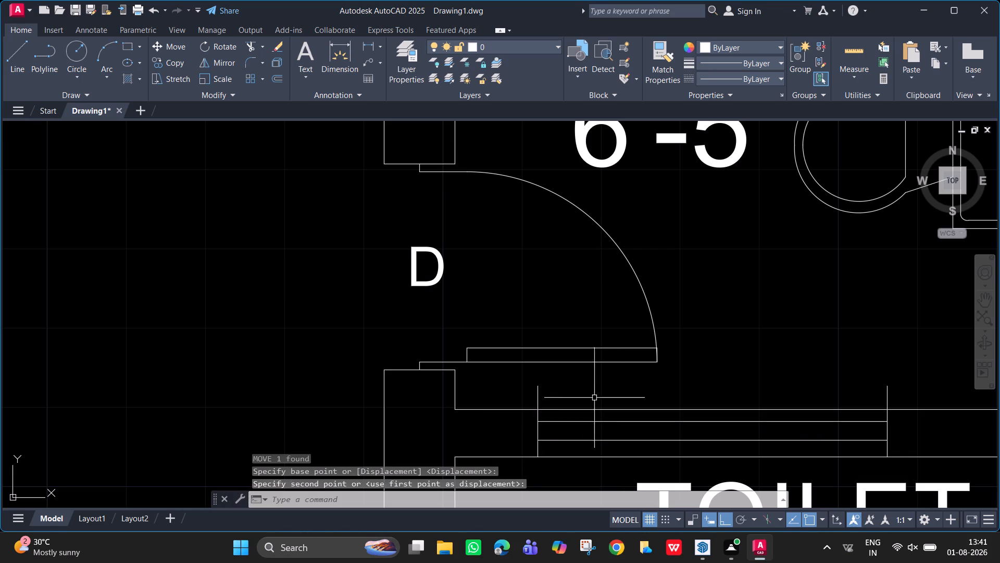
Trim the two jamb line ends that project above the wall between the two toilets.
key("Escape")
type("TR")
key("Return")
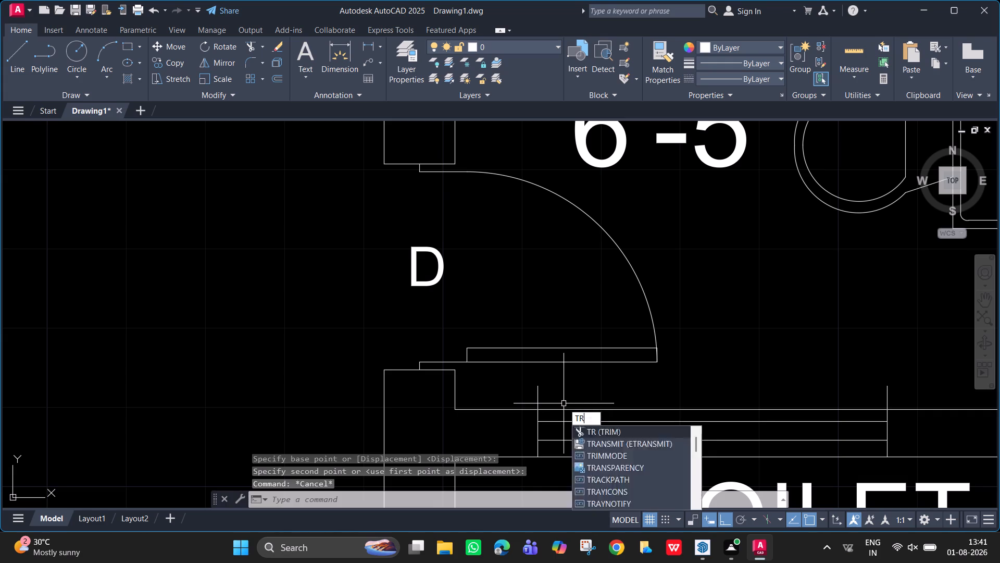
left_click_drag(561, 401, 555, 399)
left_click(528, 387)
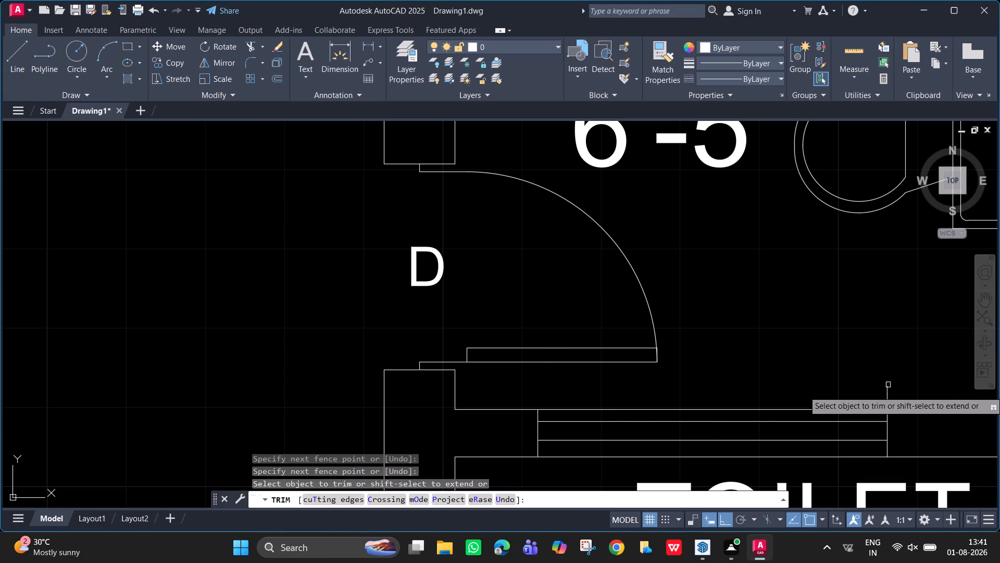
left_click_drag(891, 397, 881, 397)
left_click(871, 397)
scroll(865, 433, "down", 1)
middle_click_drag(816, 417, 786, 374)
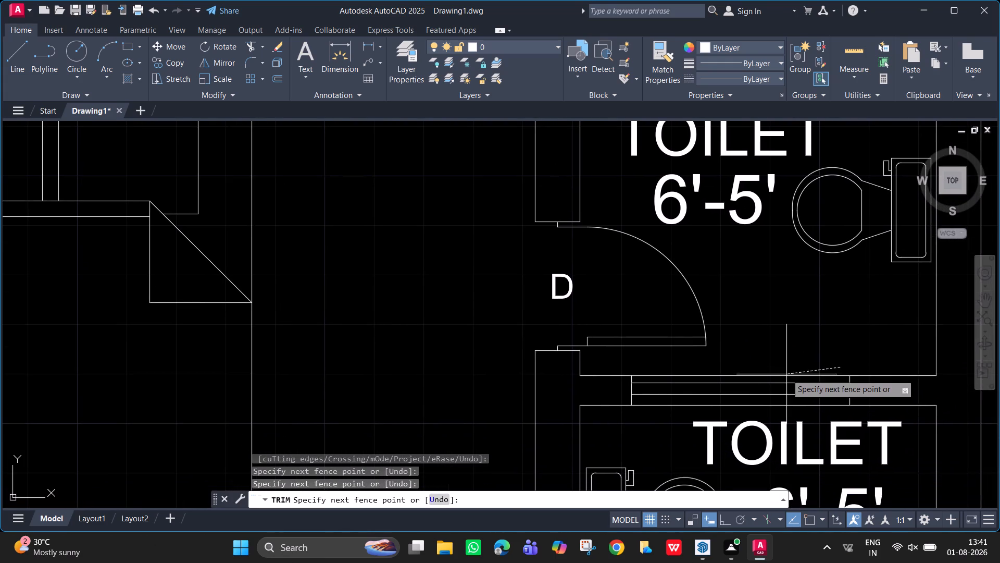
key("Escape")
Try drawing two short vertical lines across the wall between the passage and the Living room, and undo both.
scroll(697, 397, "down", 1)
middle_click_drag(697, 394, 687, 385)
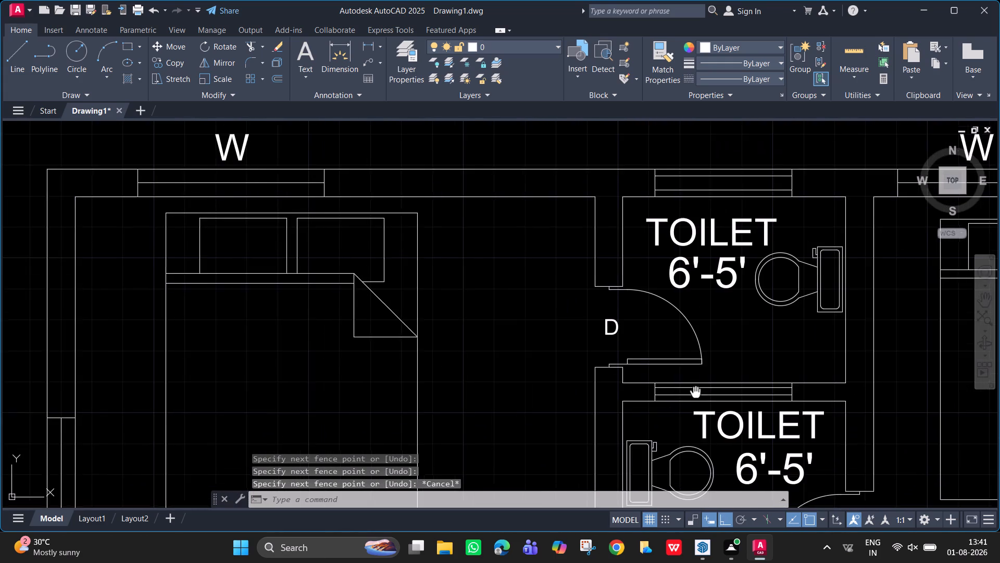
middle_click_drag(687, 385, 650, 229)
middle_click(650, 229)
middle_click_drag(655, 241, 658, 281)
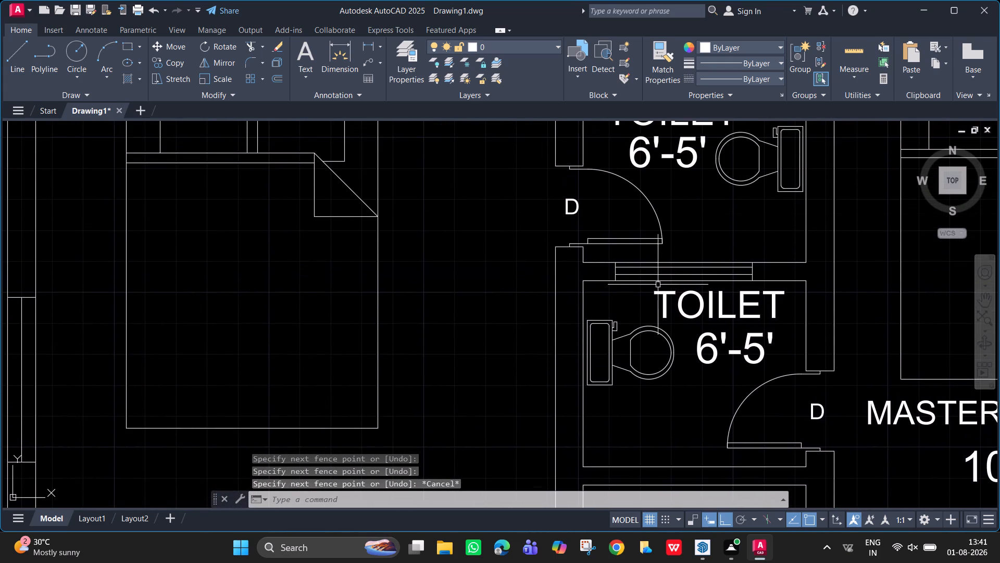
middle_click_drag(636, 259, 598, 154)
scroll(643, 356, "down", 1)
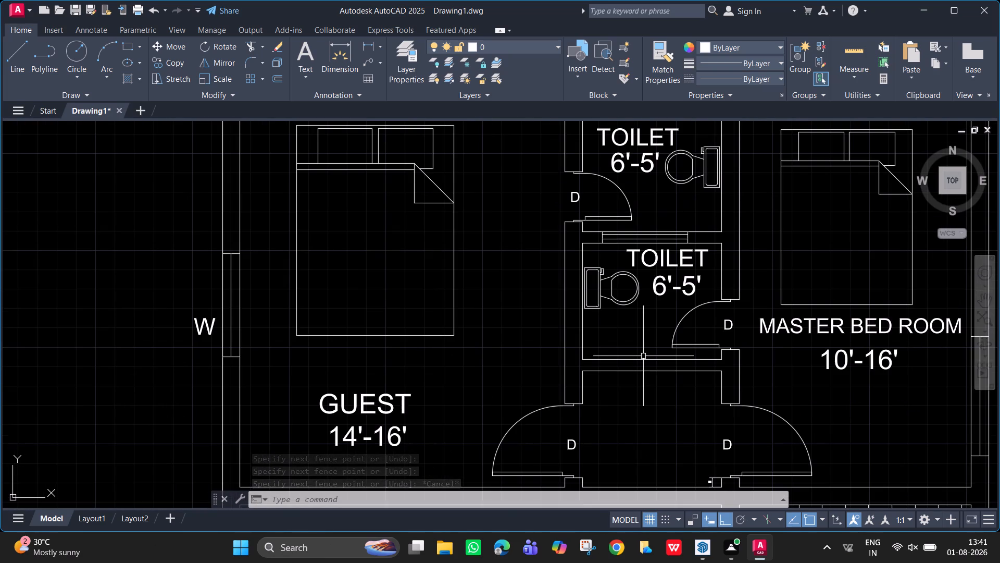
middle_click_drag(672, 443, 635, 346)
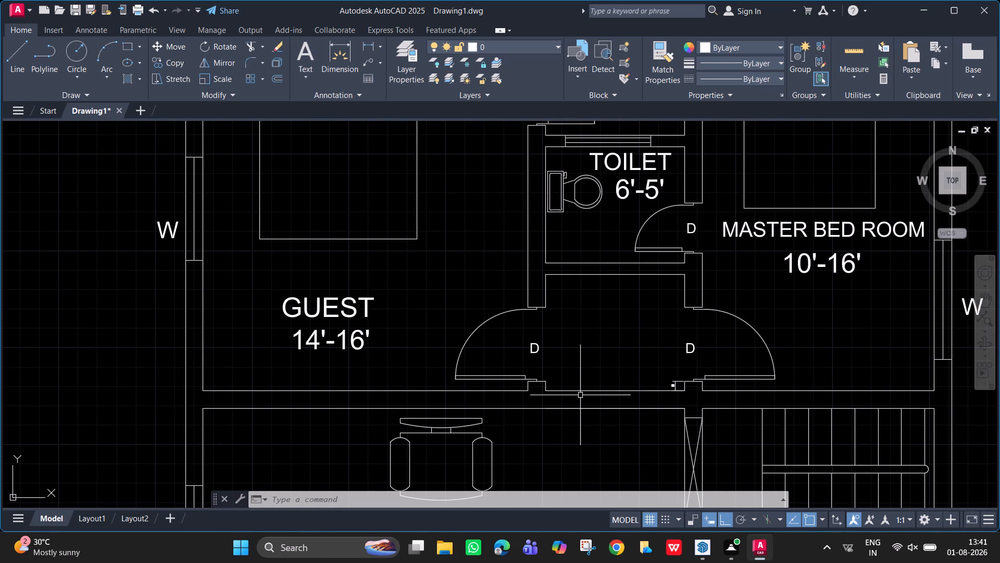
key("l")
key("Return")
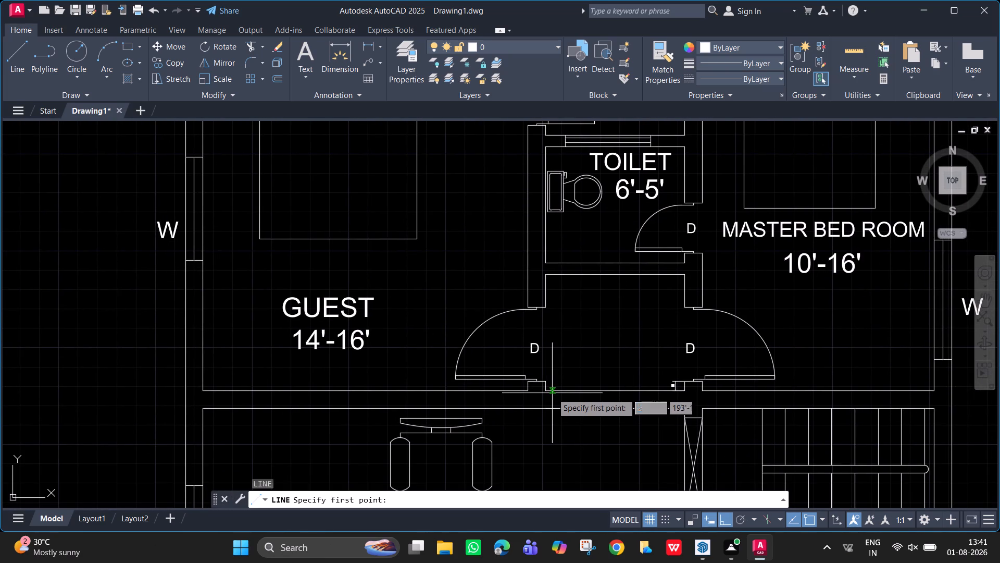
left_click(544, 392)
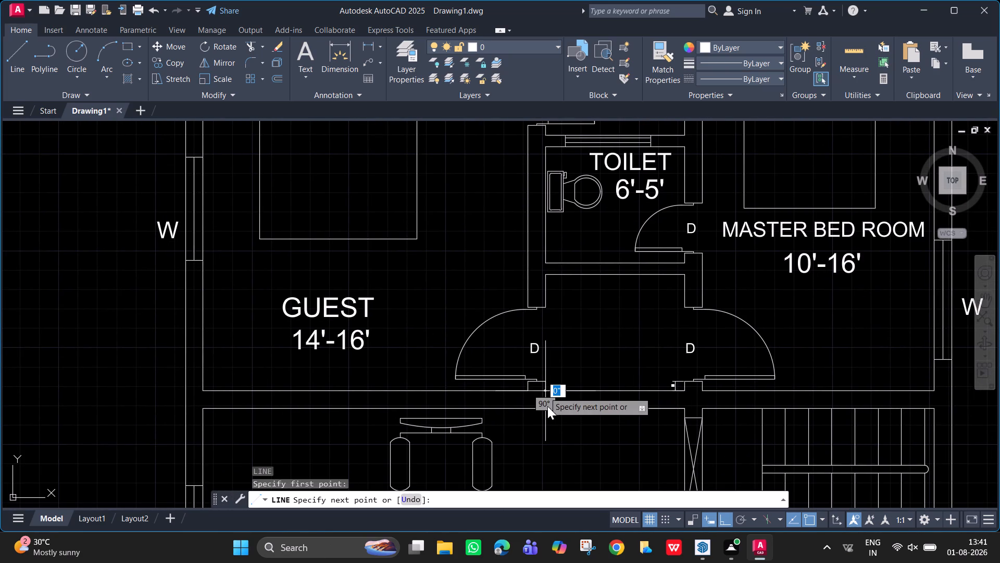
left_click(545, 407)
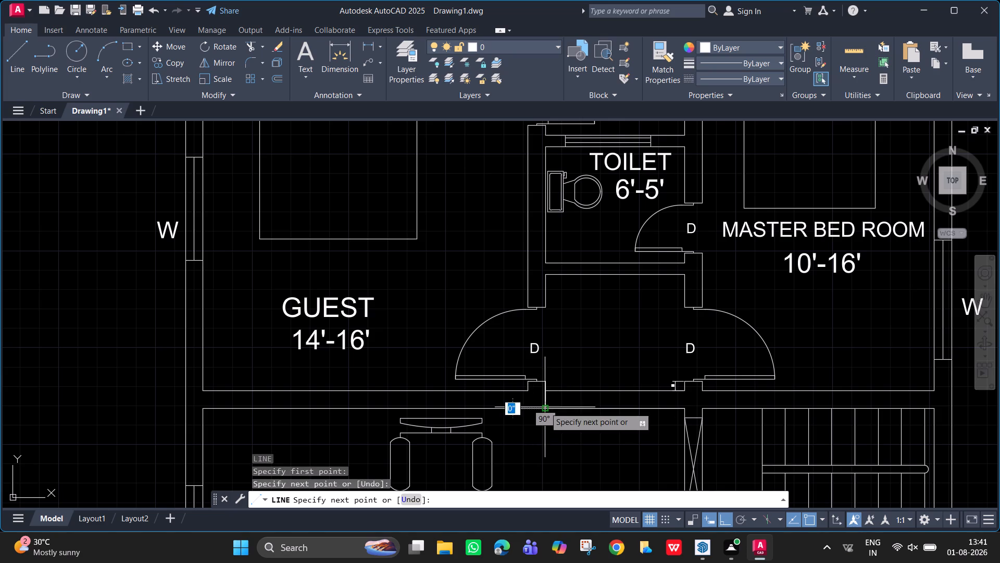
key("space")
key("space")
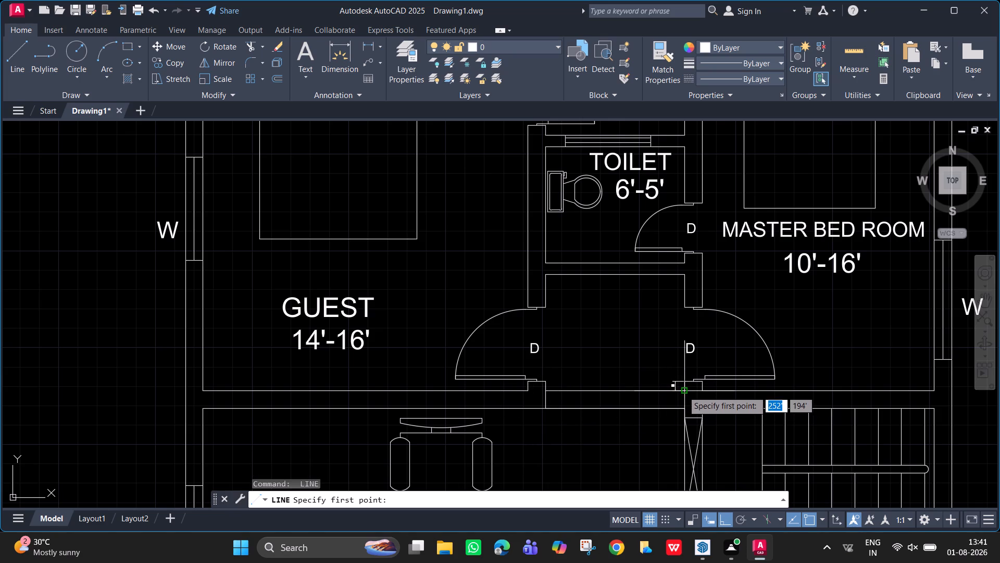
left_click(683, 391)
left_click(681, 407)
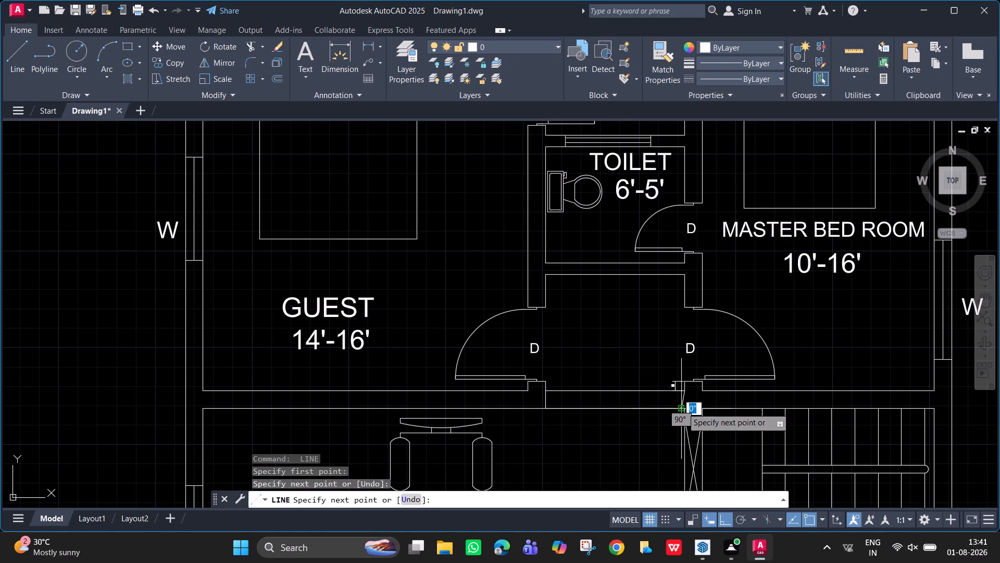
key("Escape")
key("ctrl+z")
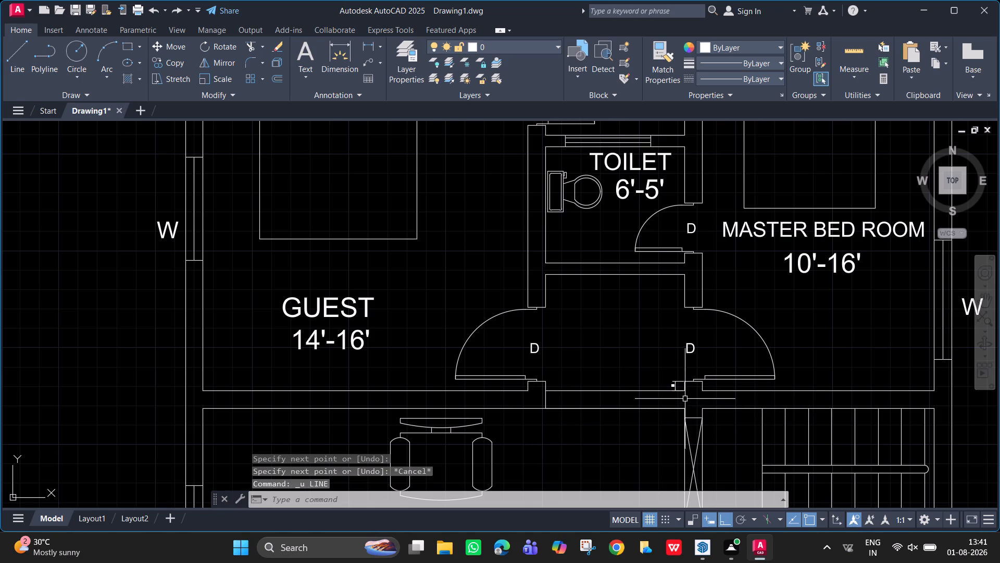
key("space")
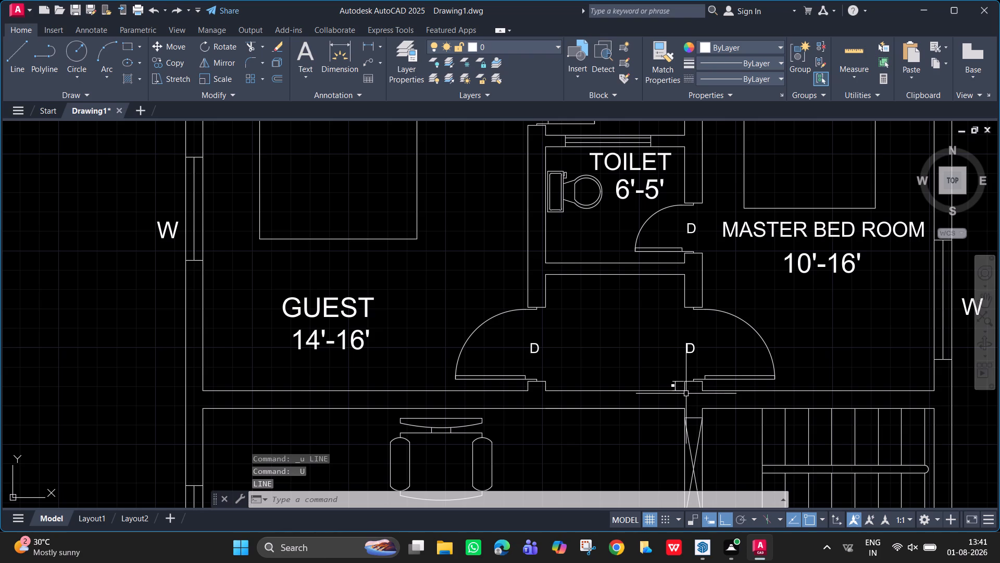
Draw a short vertical line across the wall below the passage, at its Master Bed Room end.
key("l")
key("Return")
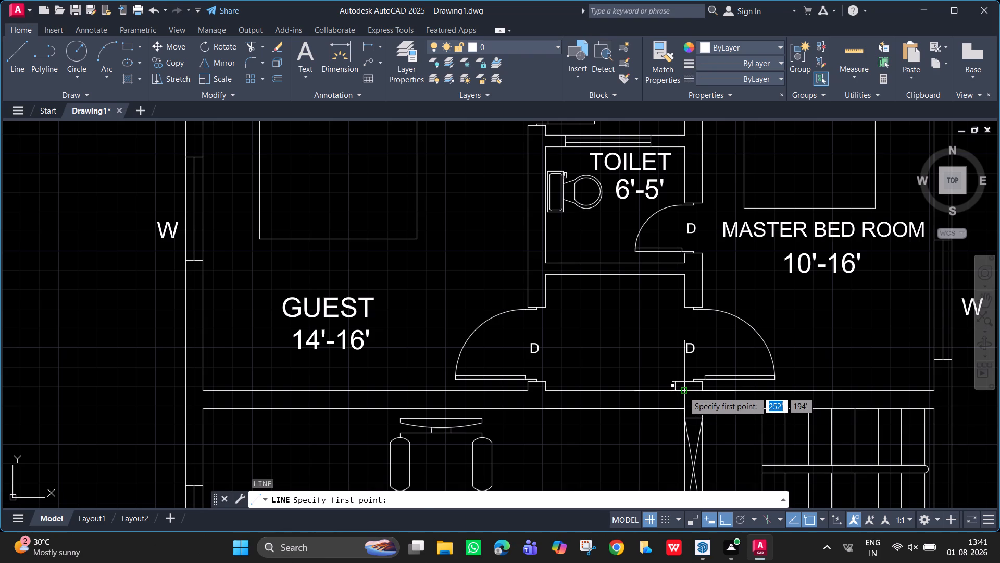
left_click(683, 391)
left_click(682, 408)
key("space")
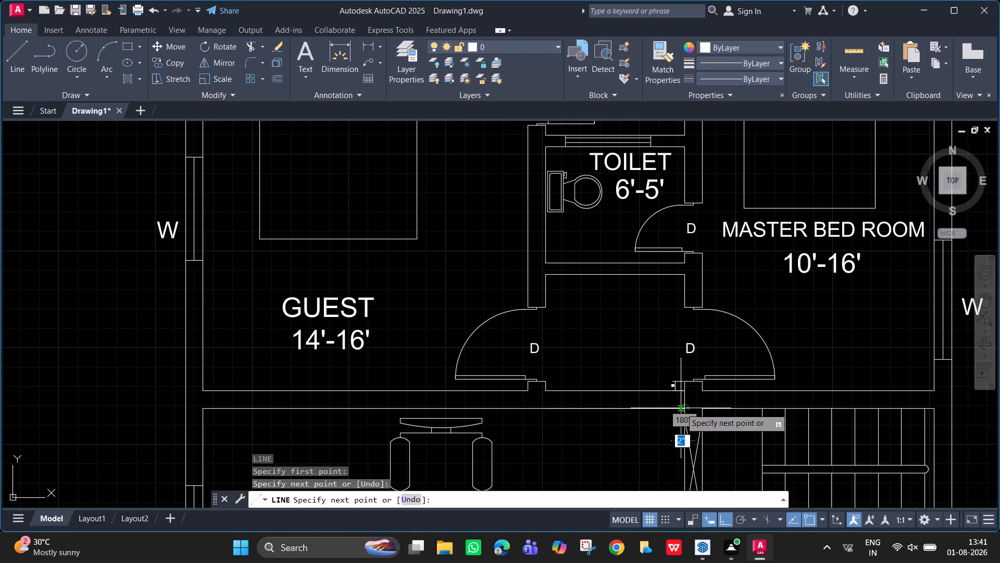
Delete the small stray outline beside the wall stub at the Master Bed Room door.
scroll(675, 397, "up", 2)
left_click(678, 367)
left_click(654, 349)
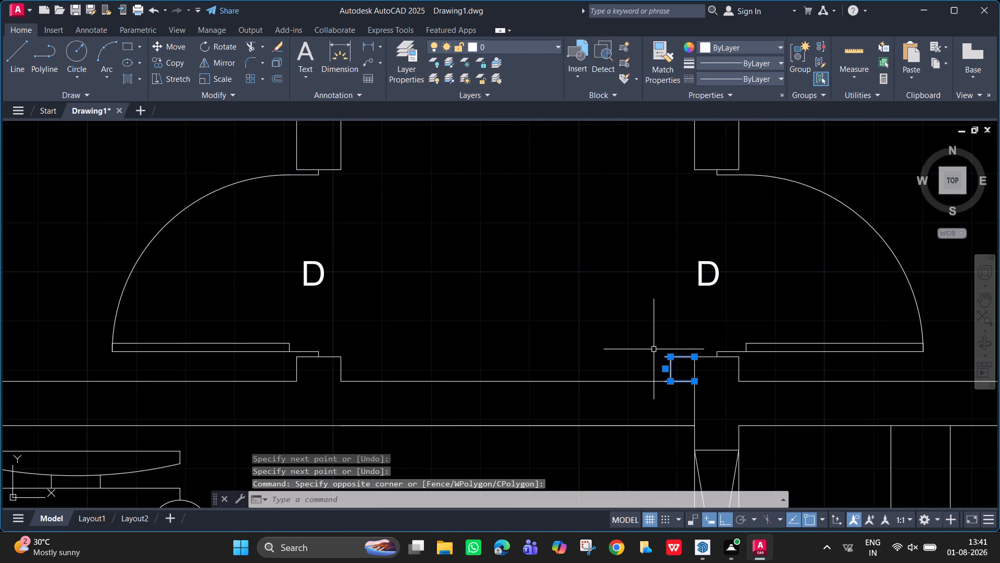
key("Delete")
scroll(452, 400, "down", 2)
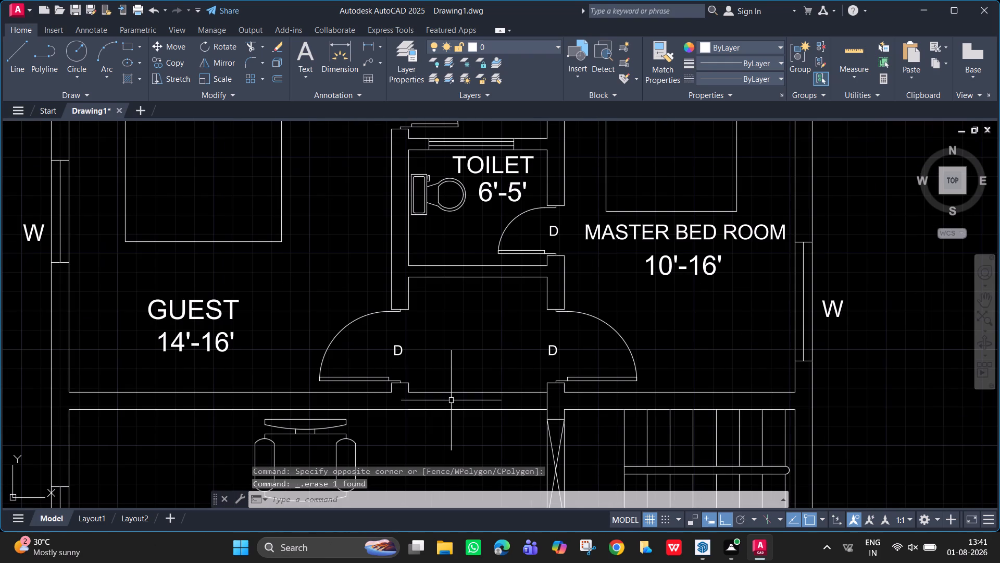
Draw a short vertical line across the wall below the passage, at its Guest room end.
key("l")
key("Return")
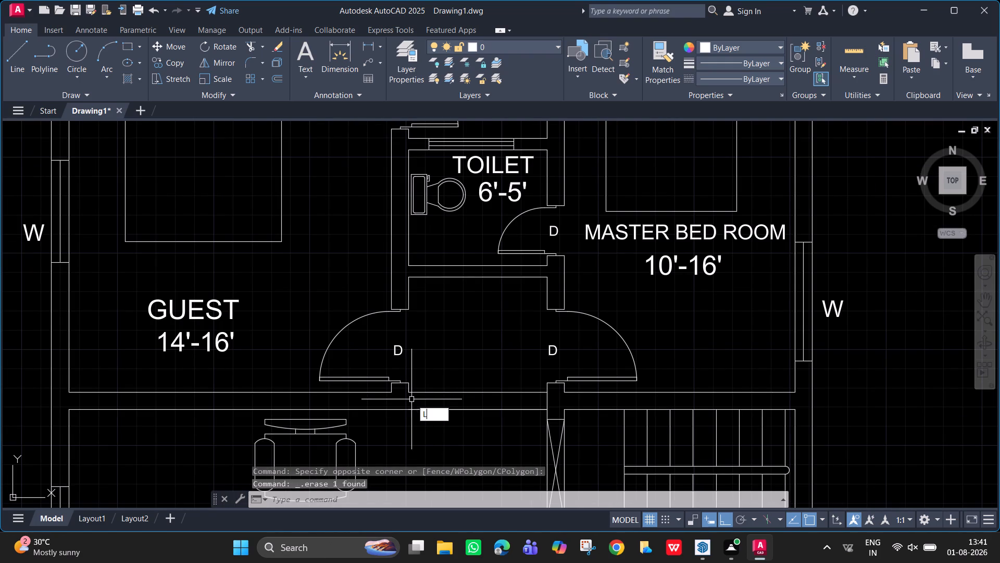
left_click(409, 393)
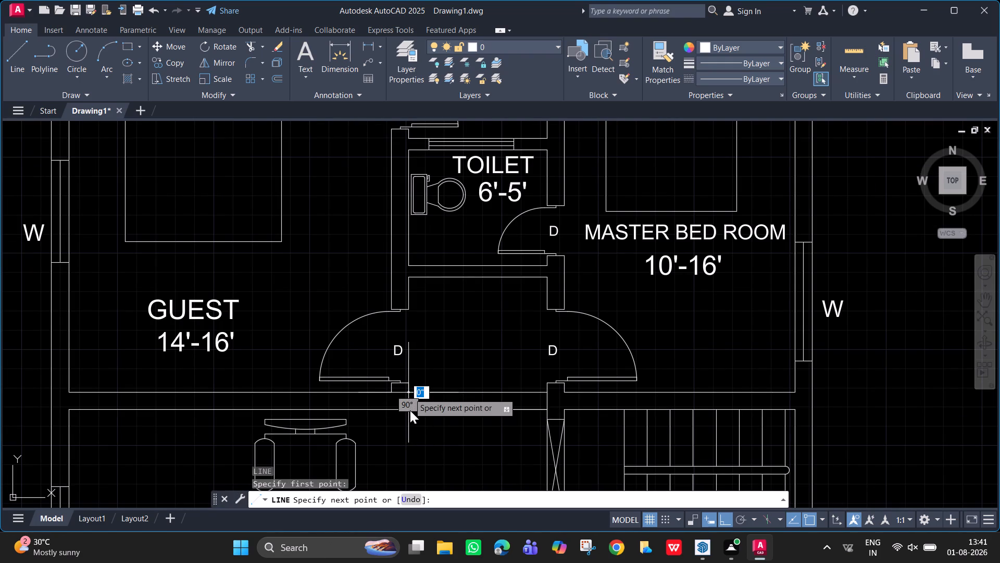
left_click(406, 410)
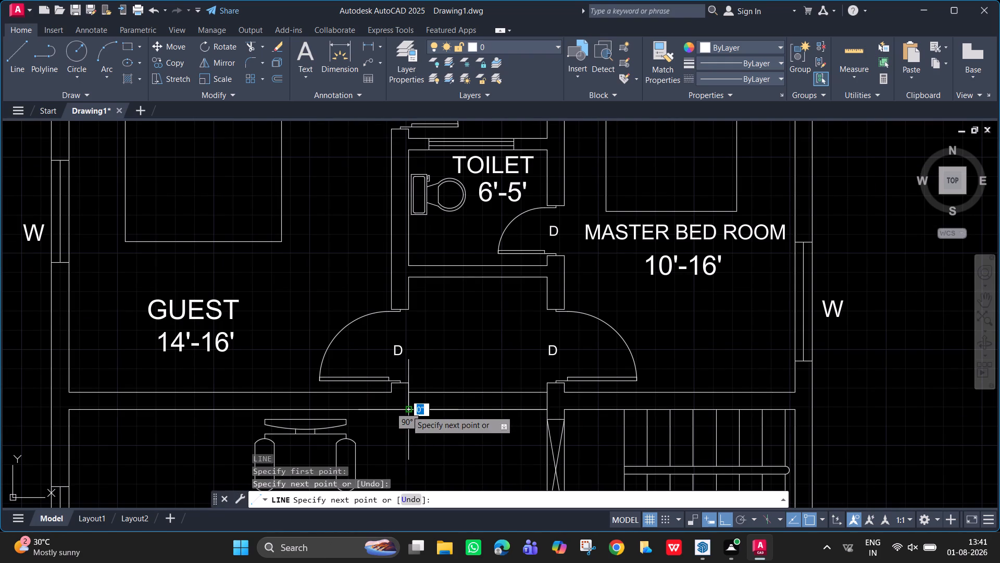
key("space")
Draw two crossing diagonal lines with Ortho off, corner to corner across the opening between the passage and the Living room.
key("space")
left_click(407, 410)
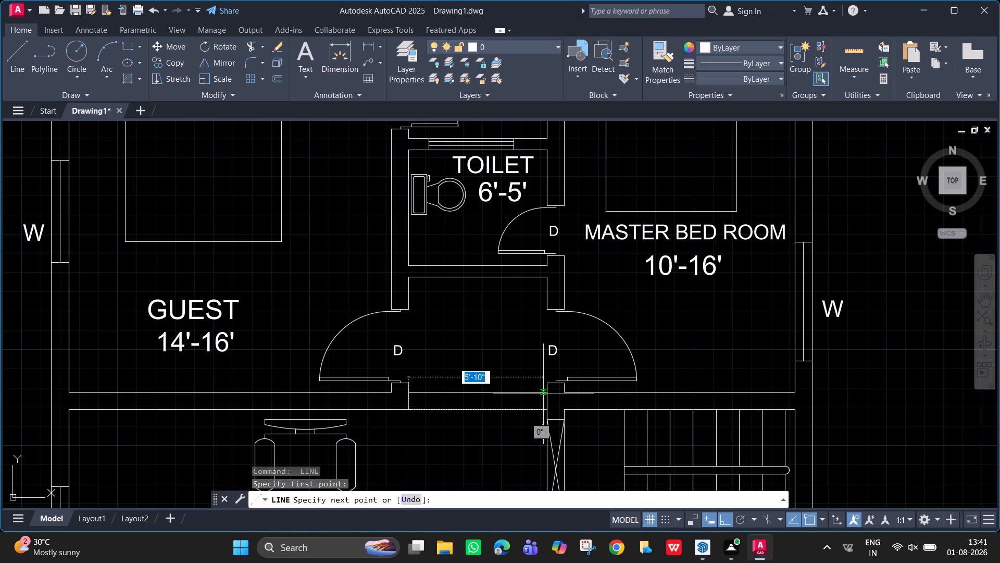
key("F8")
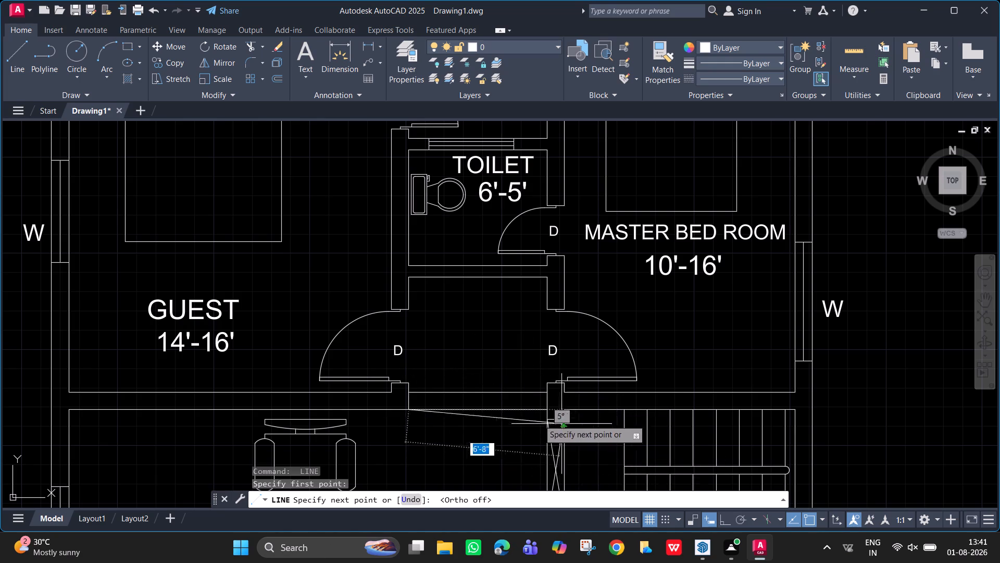
scroll(553, 401, "up", 1)
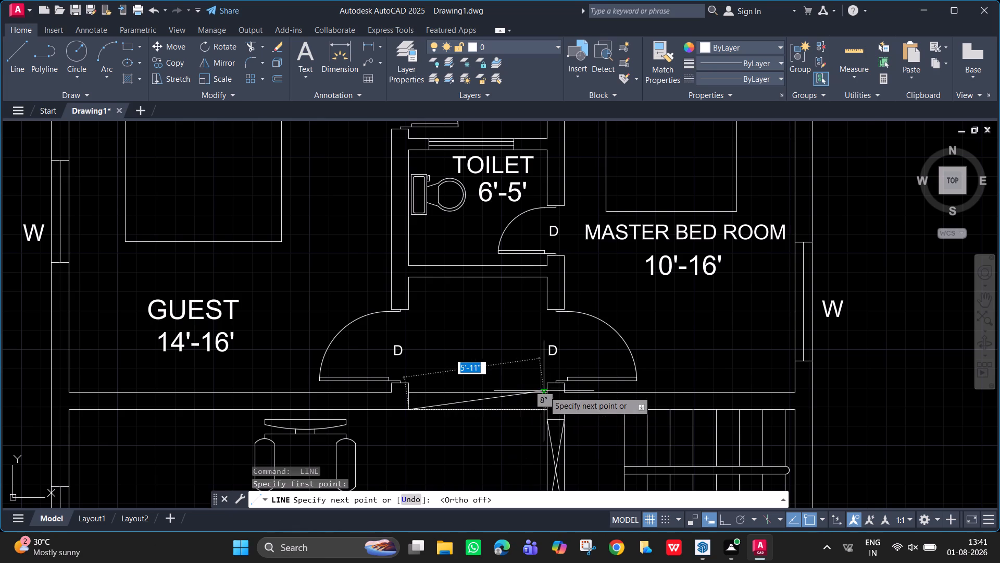
left_click(547, 393)
key("space")
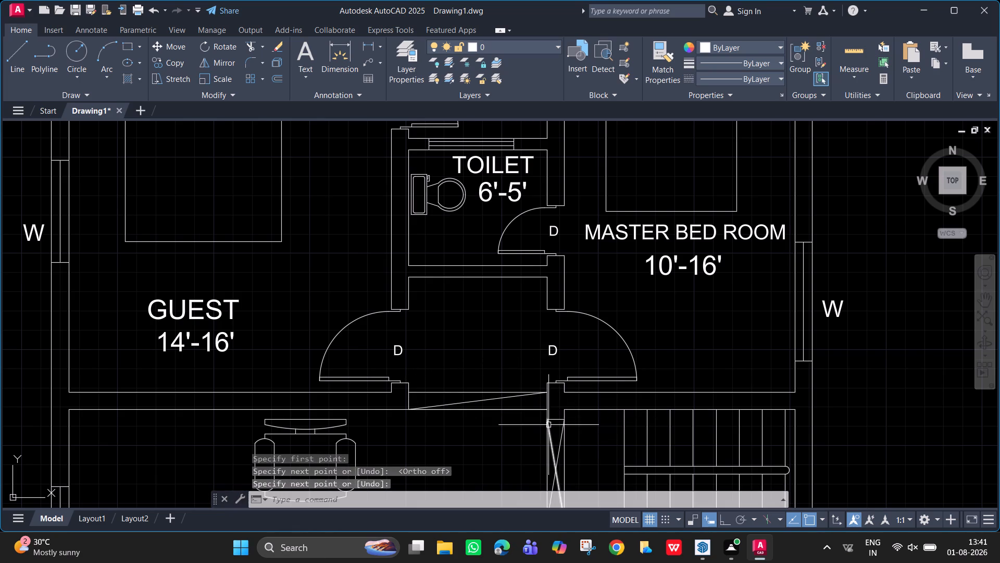
key("space")
left_click(547, 409)
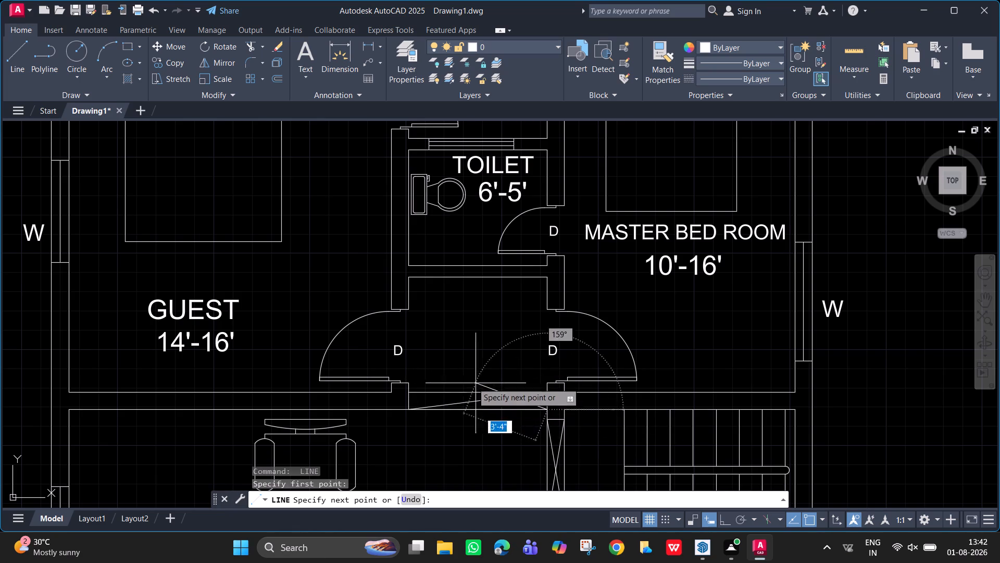
left_click(410, 392)
key("space")
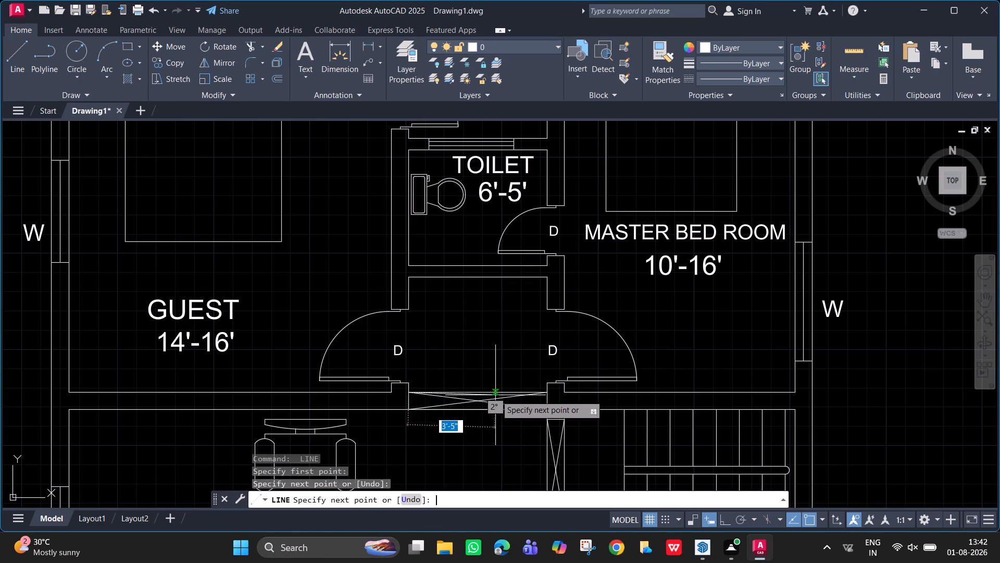
Examine the crossed opening below the passage and both floor plans as a whole.
scroll(598, 378, "down", 1)
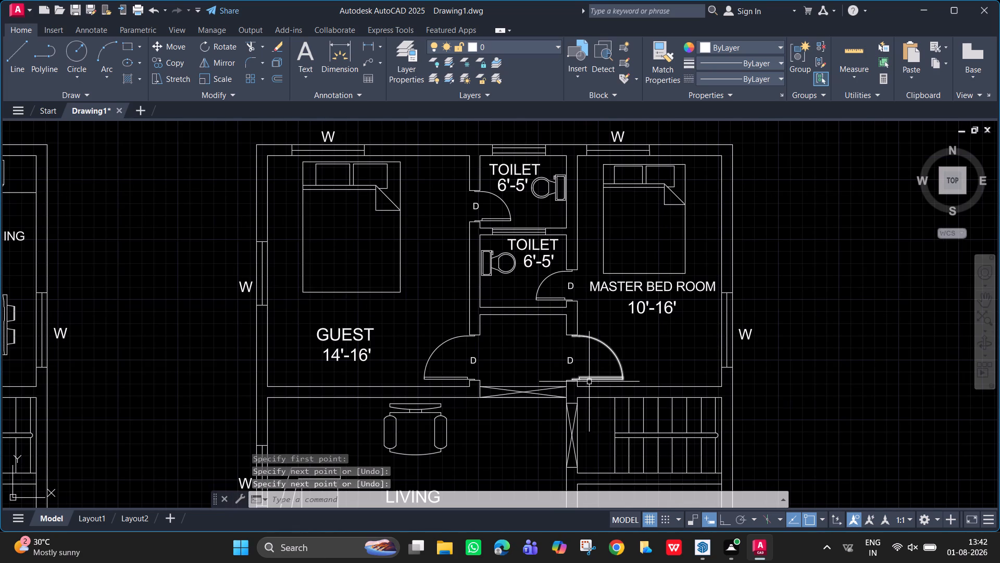
scroll(523, 397, "up", 3)
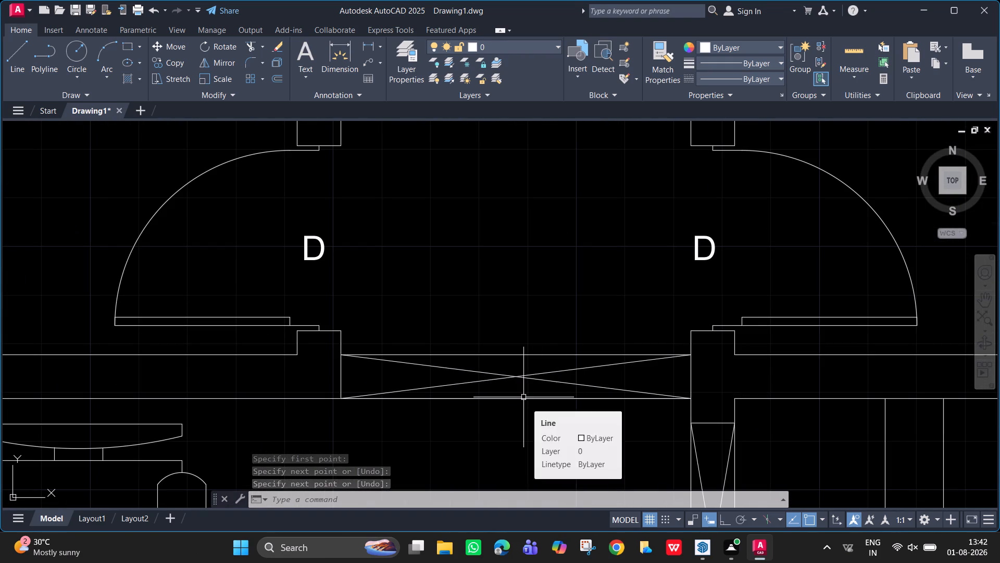
scroll(736, 328, "down", 3)
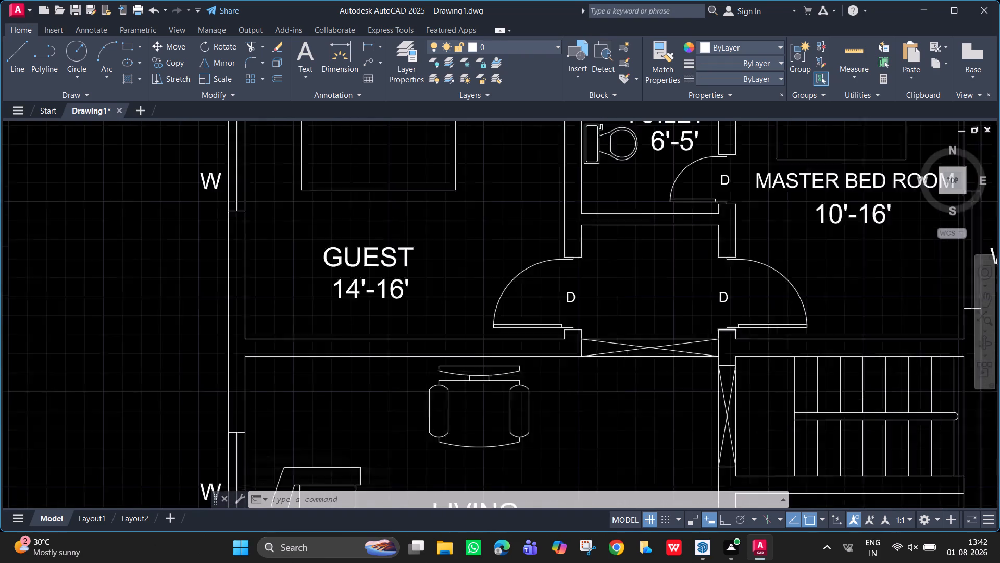
scroll(809, 318, "down", 1)
middle_click_drag(805, 318, 750, 332)
scroll(749, 332, "down", 1)
middle_click_drag(699, 312, 640, 289)
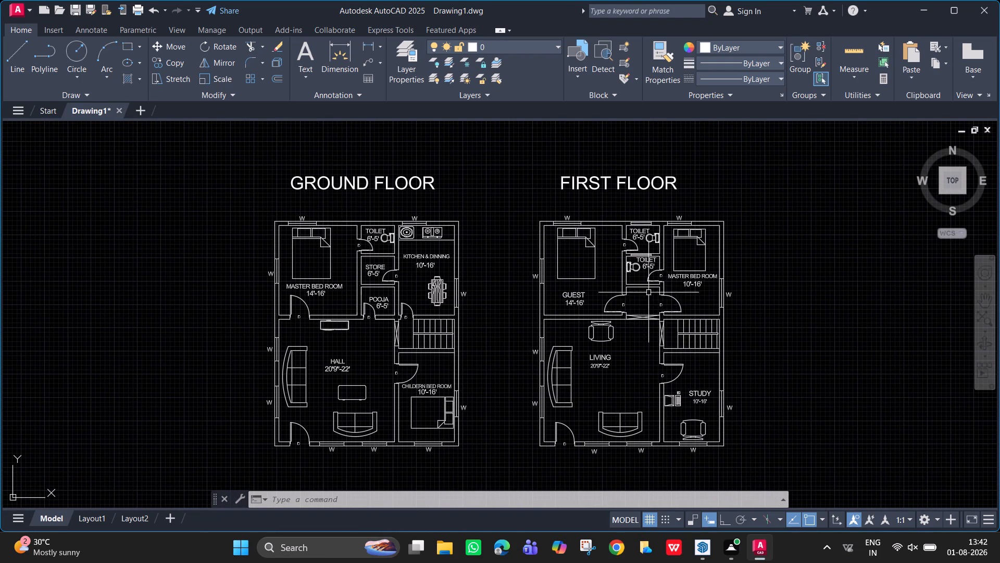
Examine the ground floor and first floor plans, checking walls, windows, doors and labels across both.
scroll(436, 431, "up", 3)
scroll(624, 372, "down", 2)
middle_click_drag(623, 372, 647, 362)
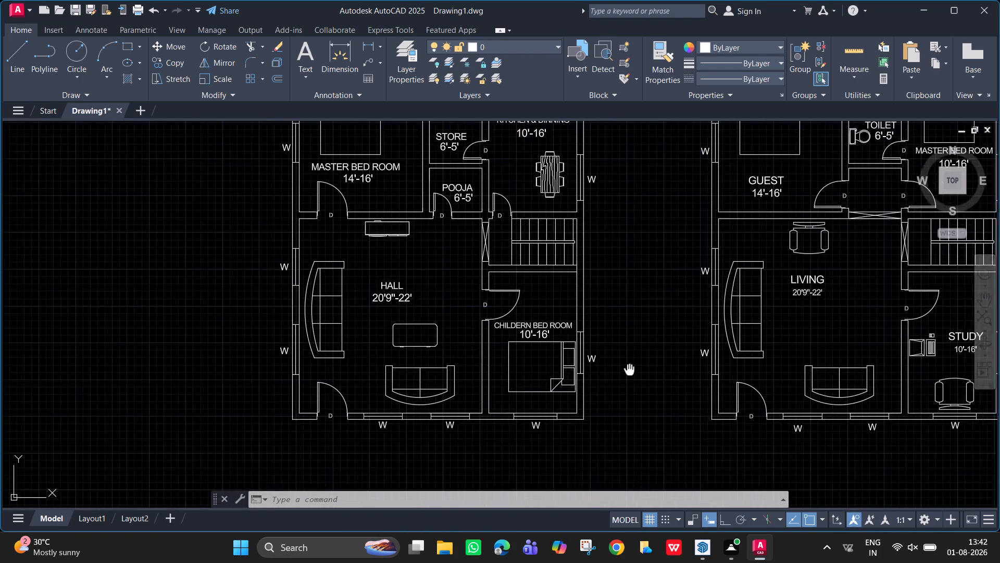
middle_click_drag(647, 362, 711, 391)
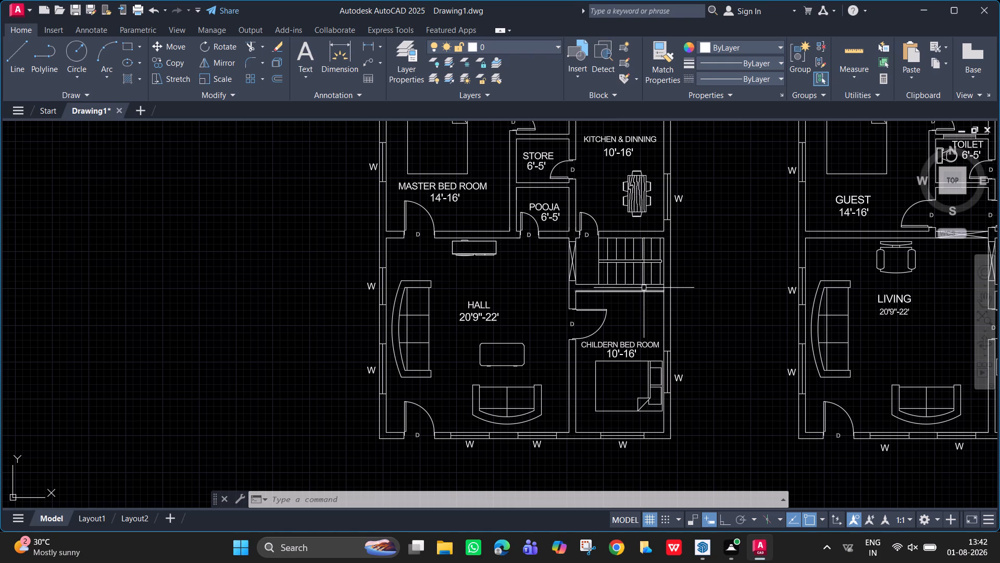
scroll(723, 259, "down", 1)
middle_click_drag(723, 260, 522, 323)
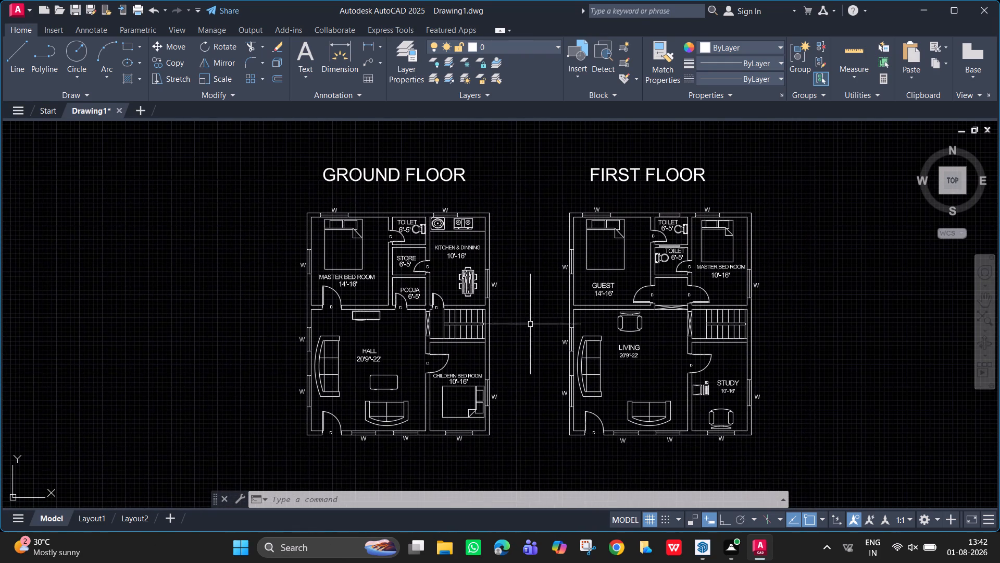
scroll(665, 339, "up", 1)
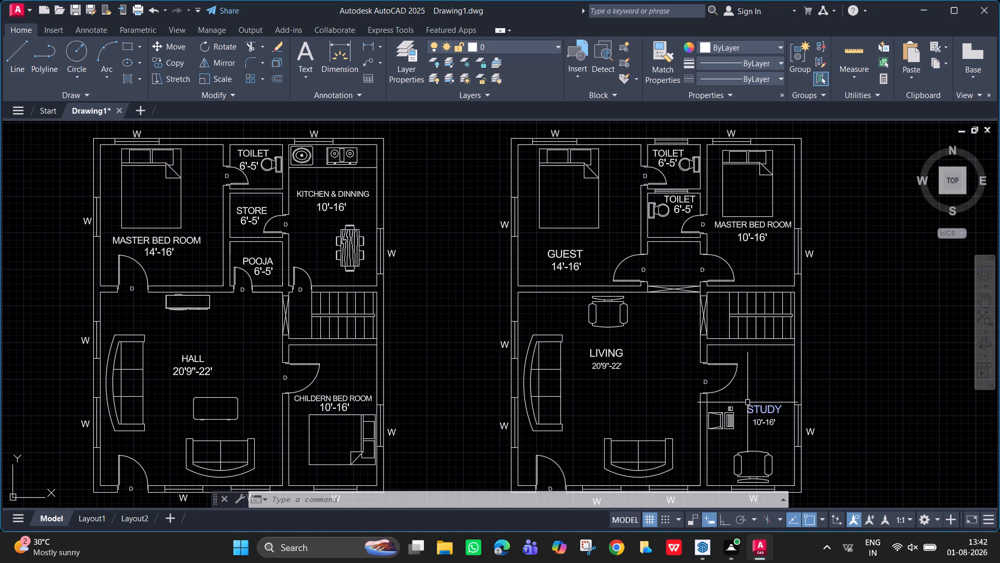
middle_click_drag(697, 384, 677, 310)
scroll(580, 359, "down", 1)
middle_click_drag(584, 361, 643, 387)
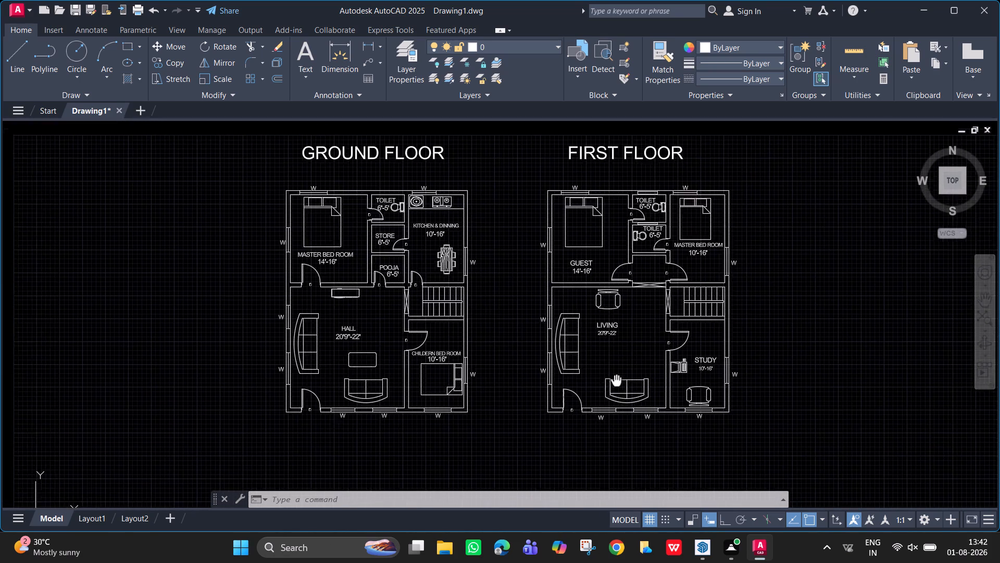
middle_click_drag(643, 387, 646, 387)
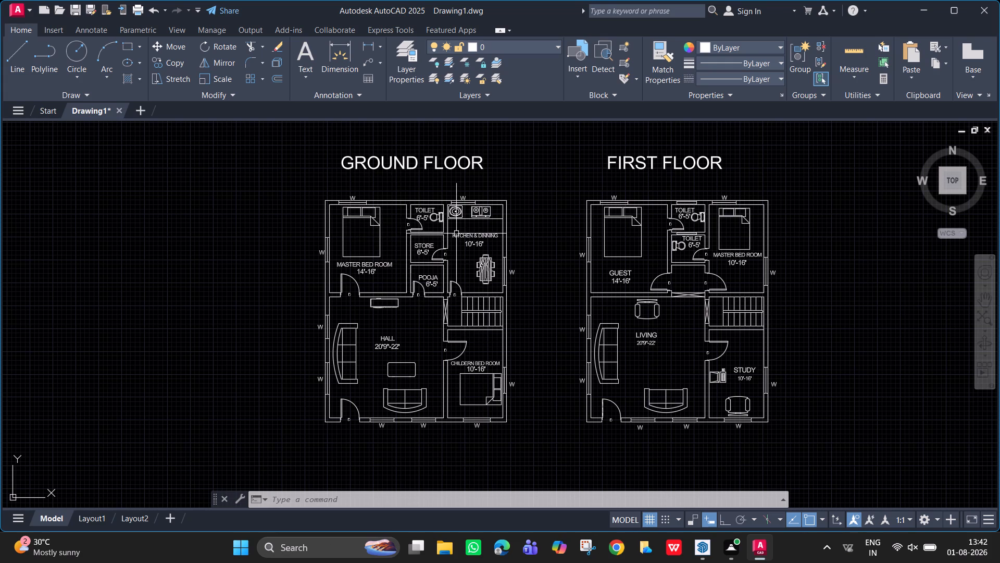
Copy the window above the first floor's upper toilet to the matching outer wall of the ground floor toilet.
scroll(460, 236, "up", 2)
middle_click_drag(467, 239, 582, 299)
middle_click_drag(787, 213, 625, 171)
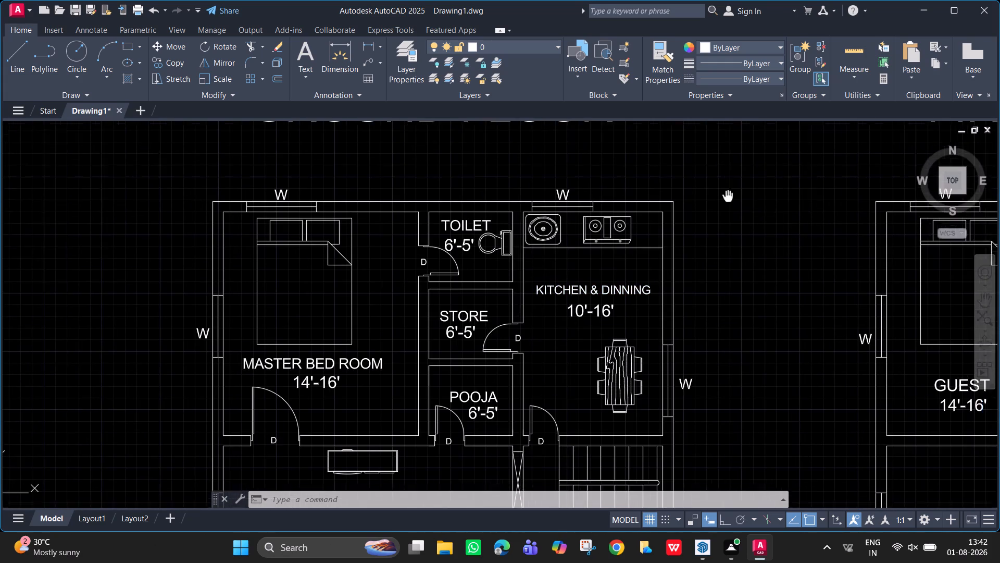
middle_click_drag(625, 171, 560, 158)
middle_click_drag(740, 221, 622, 270)
left_click(832, 206)
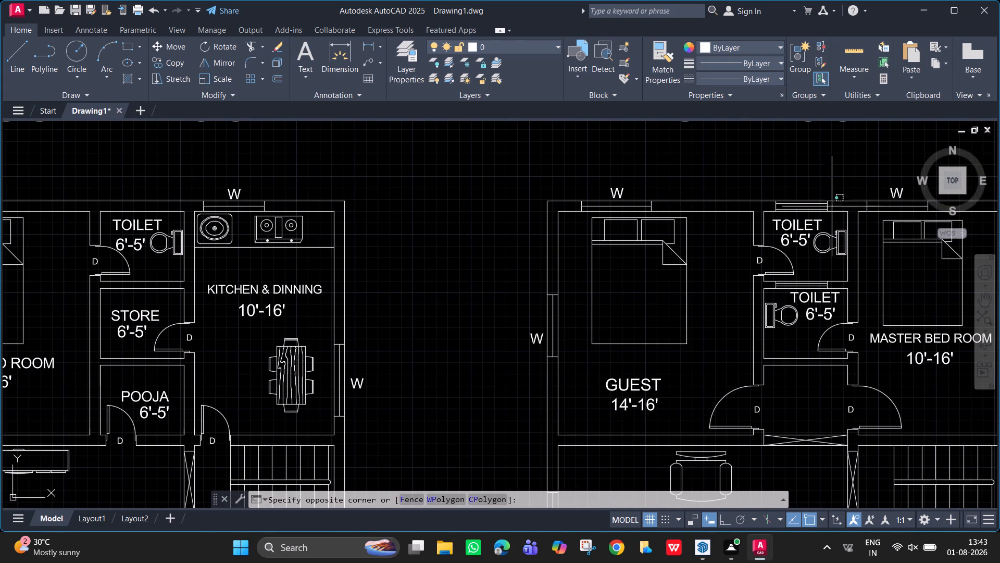
left_click(760, 205)
scroll(821, 218, "up", 2)
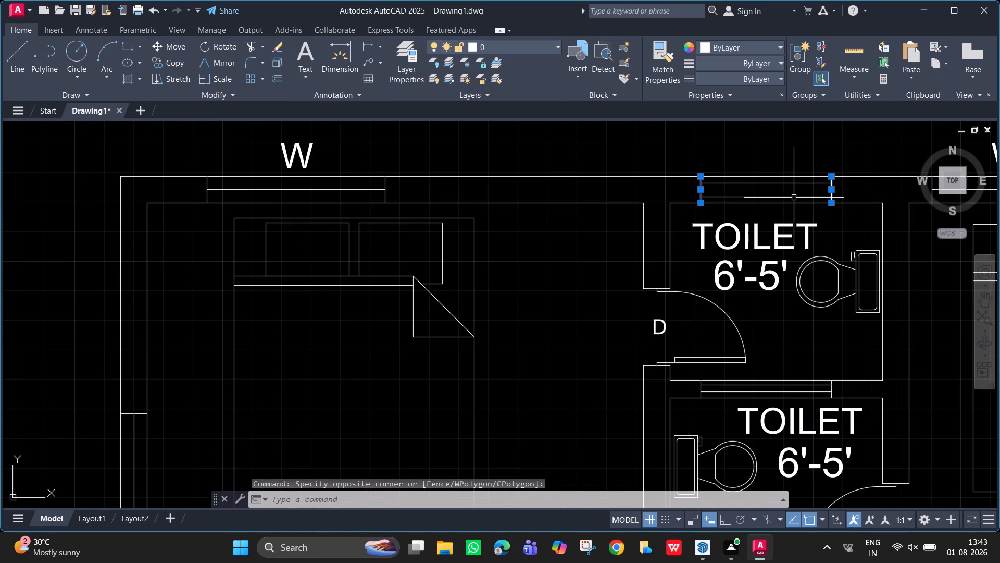
left_click(794, 198)
left_click(785, 183)
key("c")
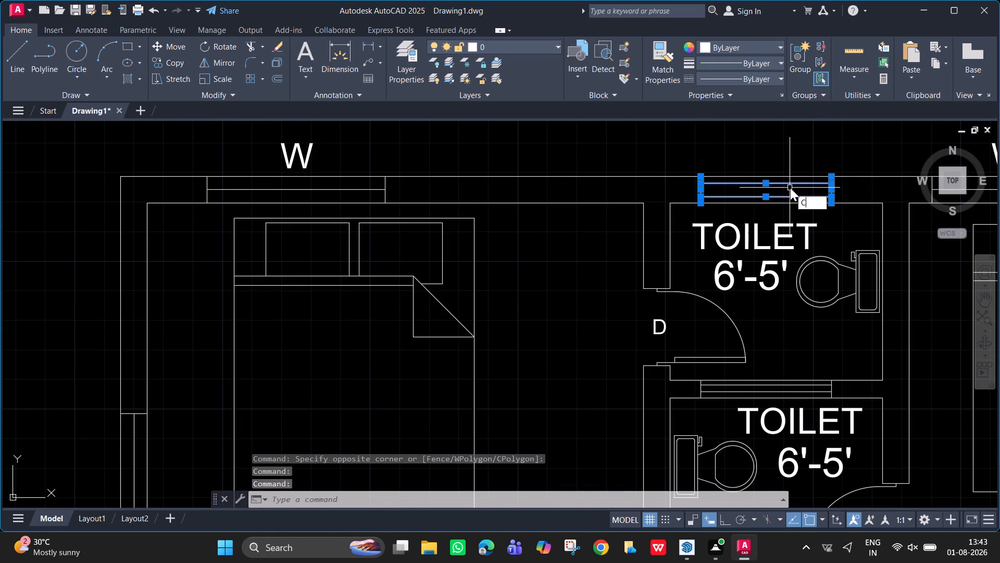
key("o")
key("Return")
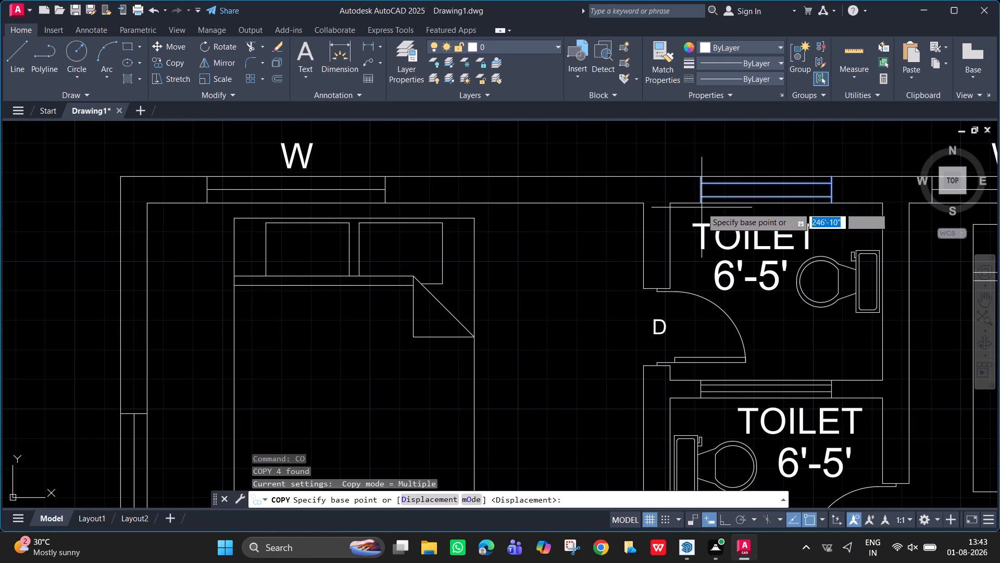
left_click(702, 203)
scroll(223, 215, "down", 3)
middle_click_drag(227, 216, 771, 193)
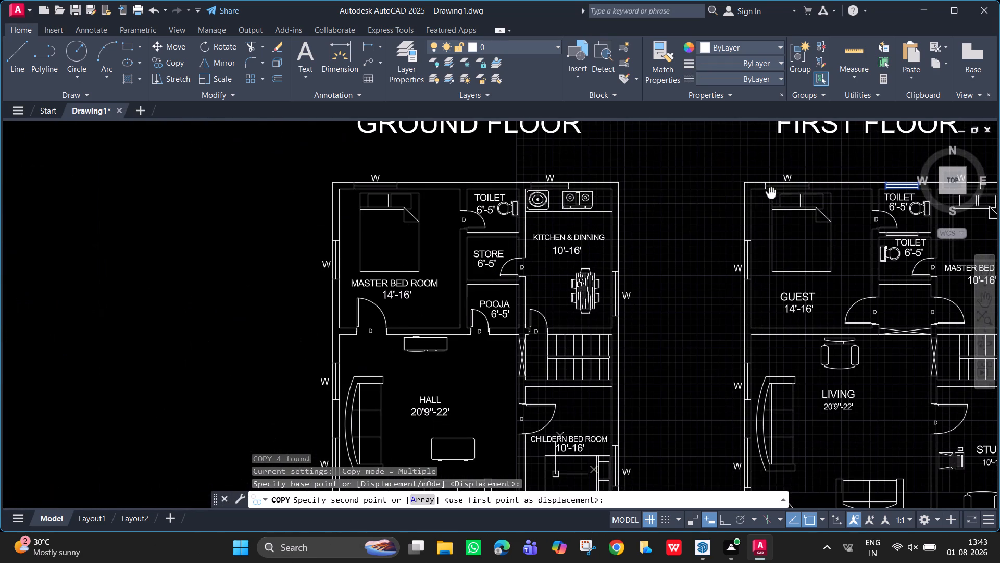
scroll(481, 188, "up", 4)
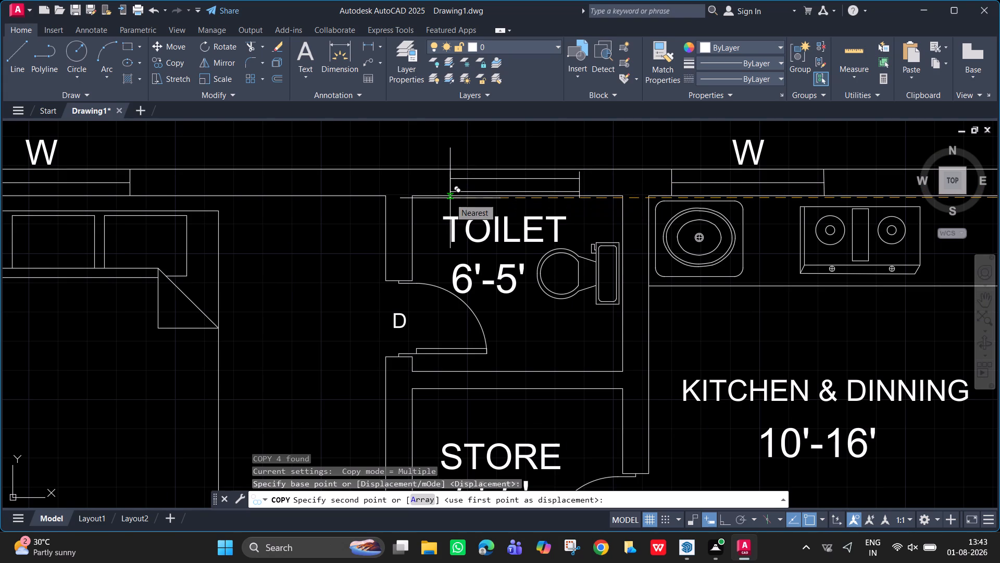
scroll(450, 197, "up", 3)
left_click(450, 197)
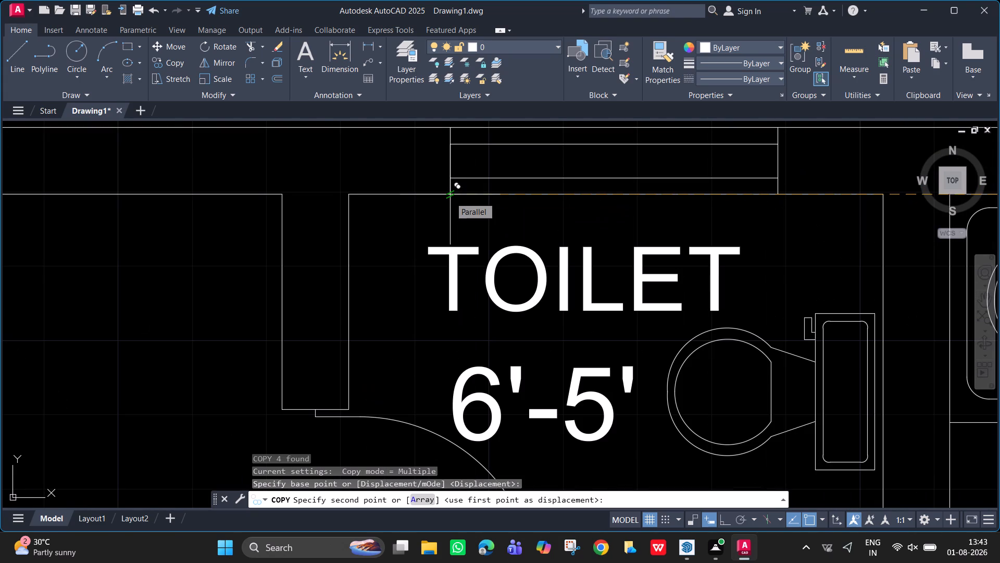
scroll(571, 259, "down", 2)
middle_click_drag(558, 299, 531, 182)
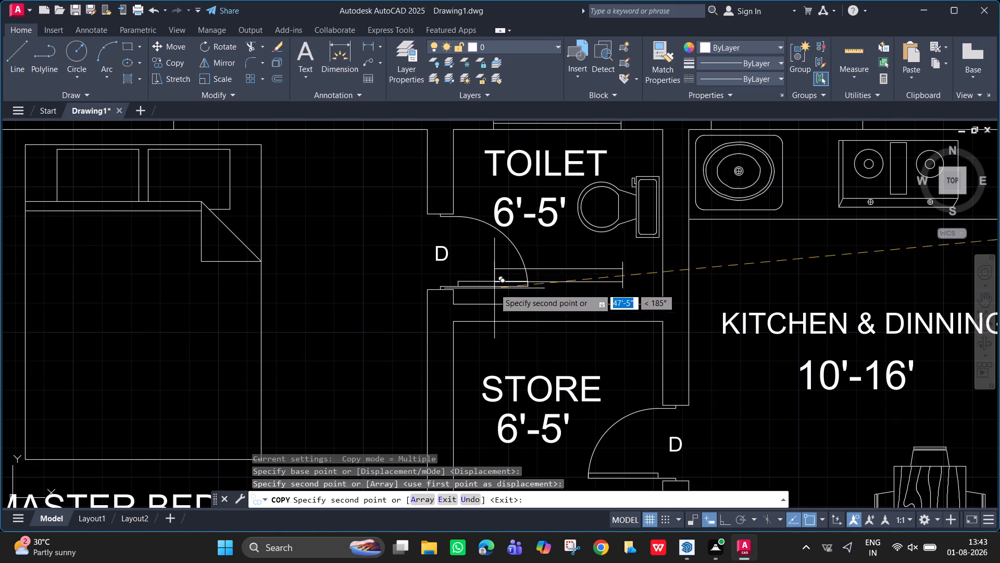
scroll(493, 323, "up", 1)
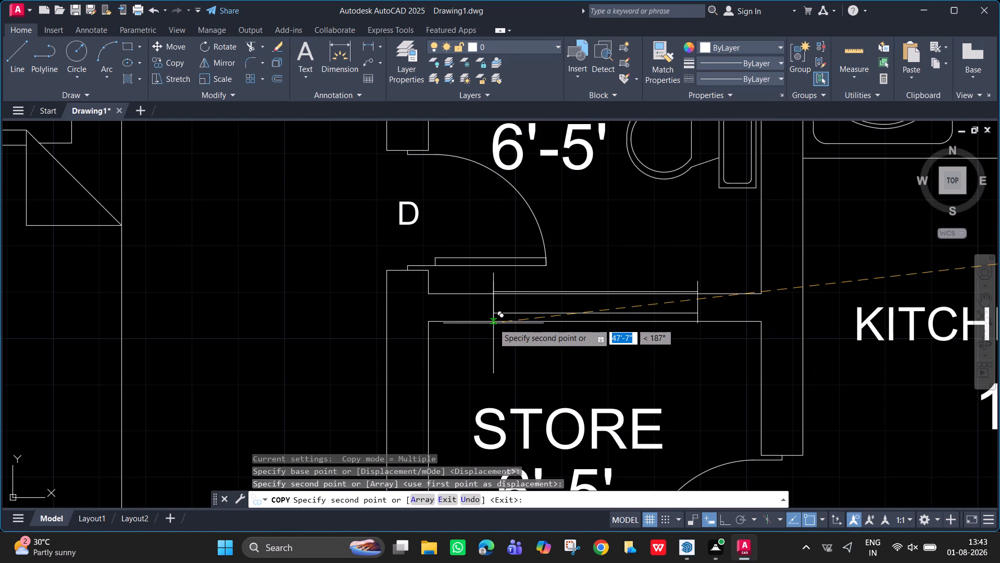
key("Escape")
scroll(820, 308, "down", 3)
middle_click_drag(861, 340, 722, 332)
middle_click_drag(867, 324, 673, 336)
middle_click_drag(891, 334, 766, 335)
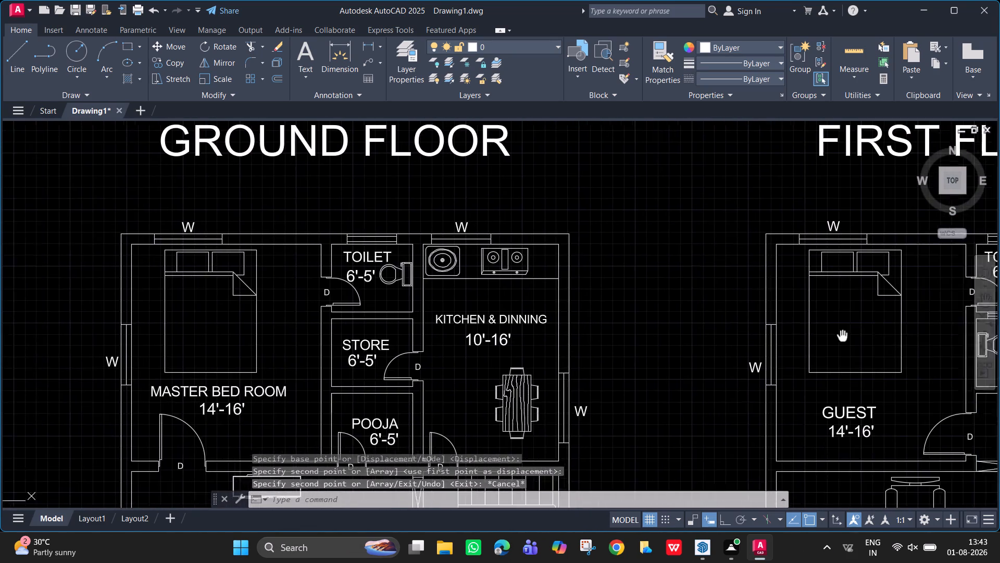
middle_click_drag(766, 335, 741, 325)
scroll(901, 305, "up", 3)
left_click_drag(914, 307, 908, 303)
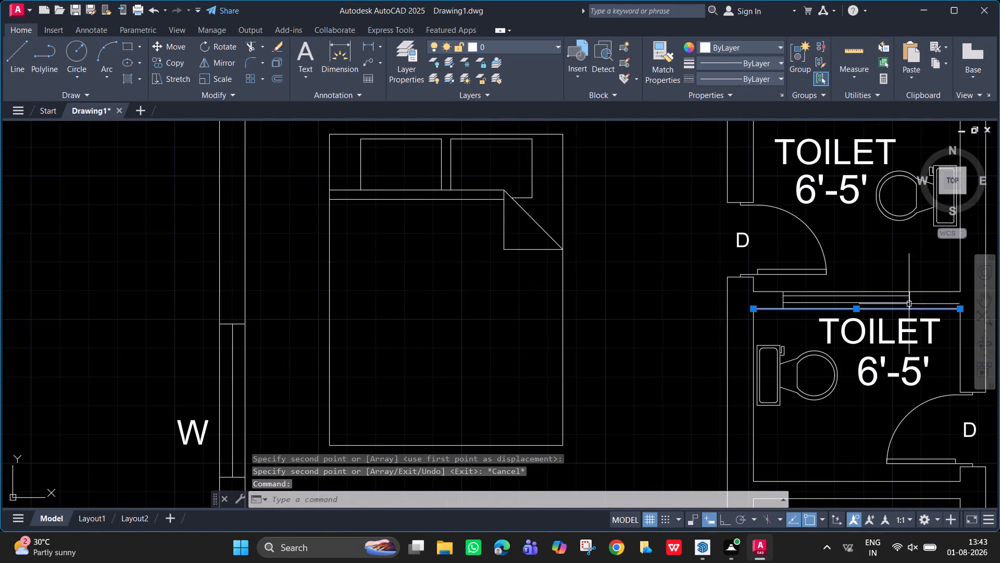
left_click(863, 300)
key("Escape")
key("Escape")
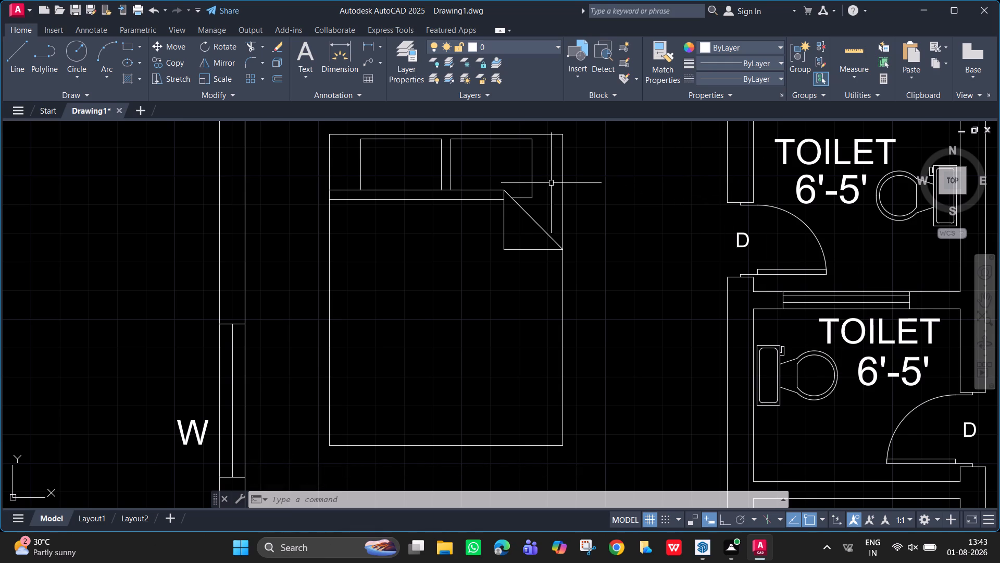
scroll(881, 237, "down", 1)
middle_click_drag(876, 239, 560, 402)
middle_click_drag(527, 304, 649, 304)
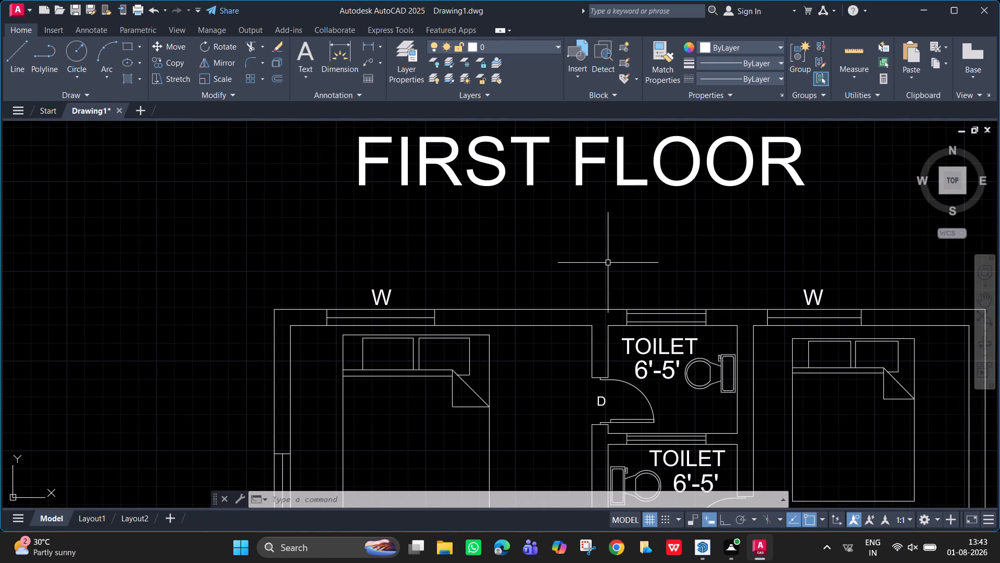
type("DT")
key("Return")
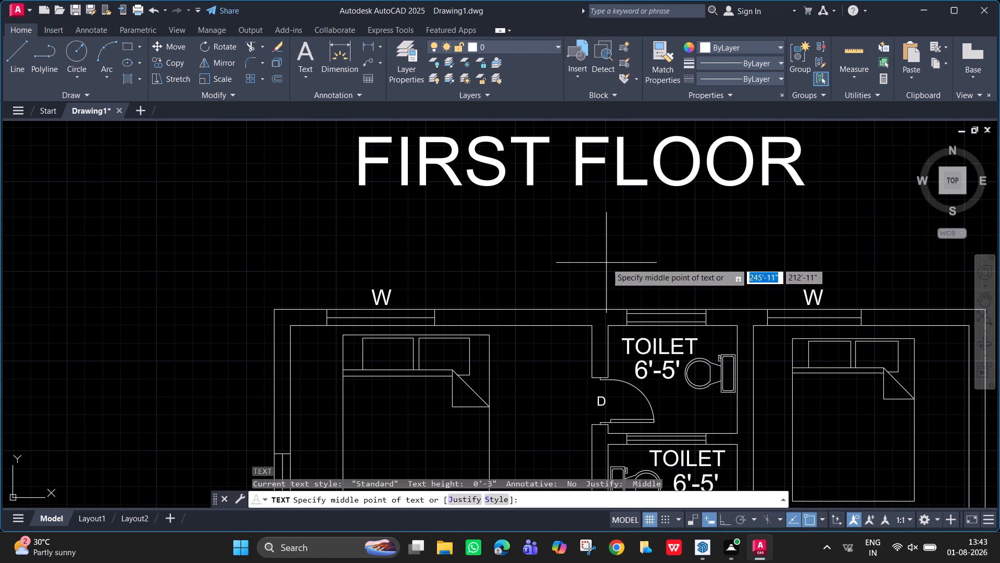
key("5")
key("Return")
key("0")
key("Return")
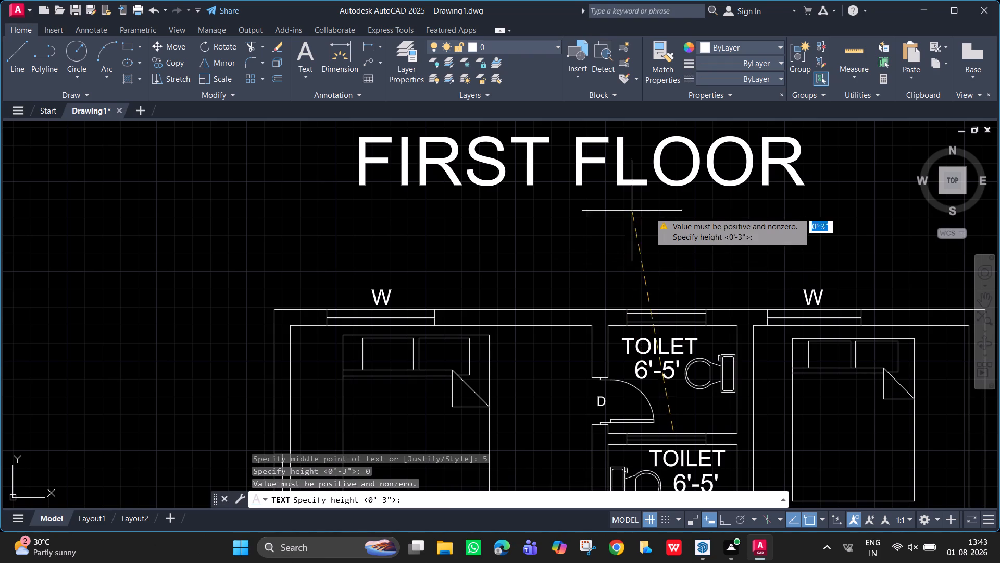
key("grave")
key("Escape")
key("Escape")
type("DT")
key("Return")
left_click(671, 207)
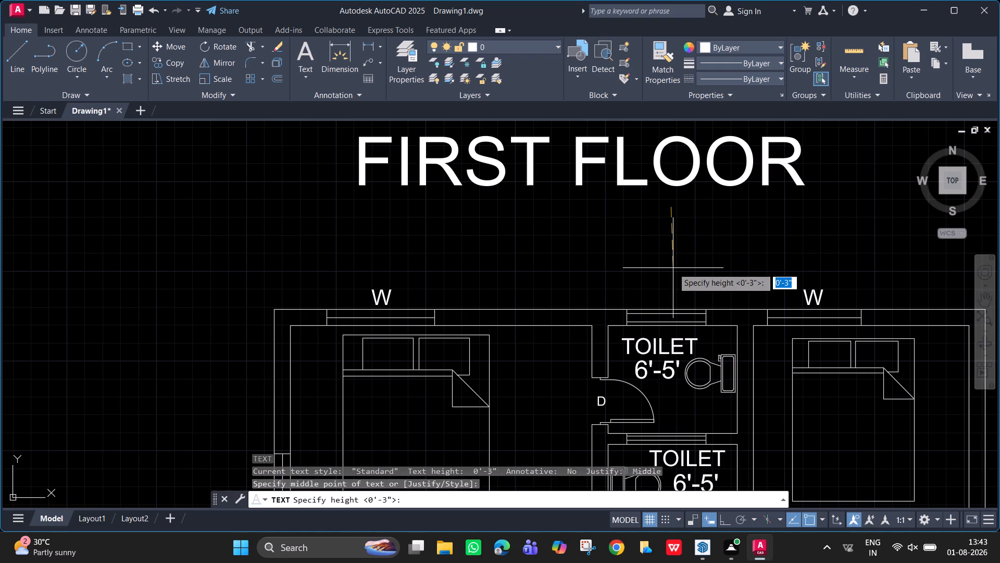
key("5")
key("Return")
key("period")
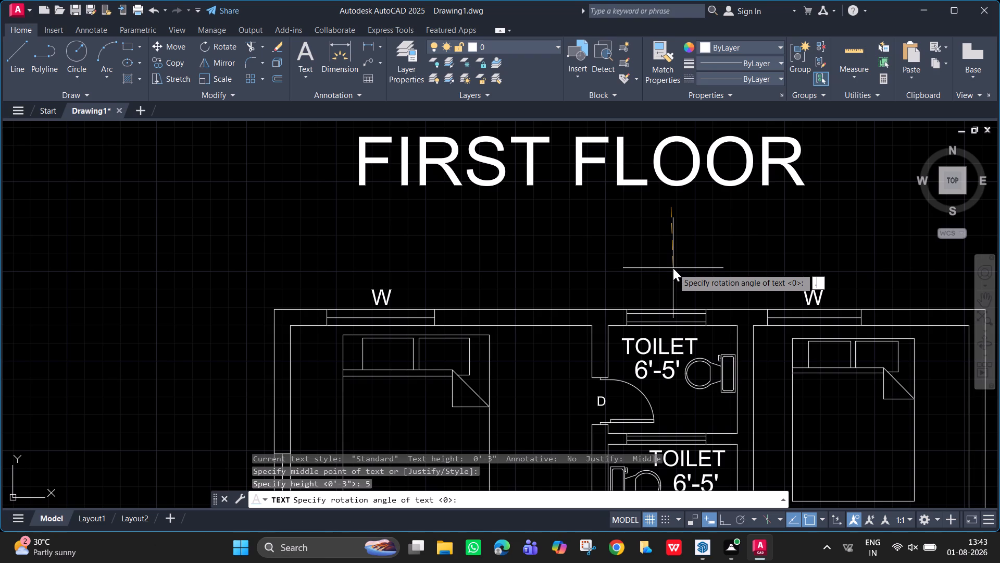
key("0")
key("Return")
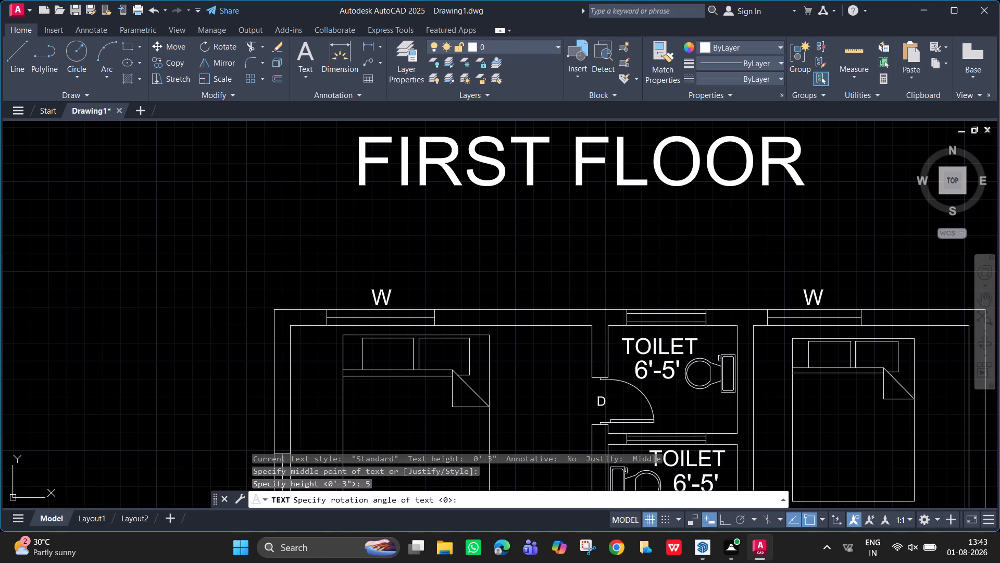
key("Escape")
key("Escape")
Add a single-line text V above the first floor's upper toilet window, with height 5 and rotation 0.
type("DT")
key("Return")
left_click(657, 242)
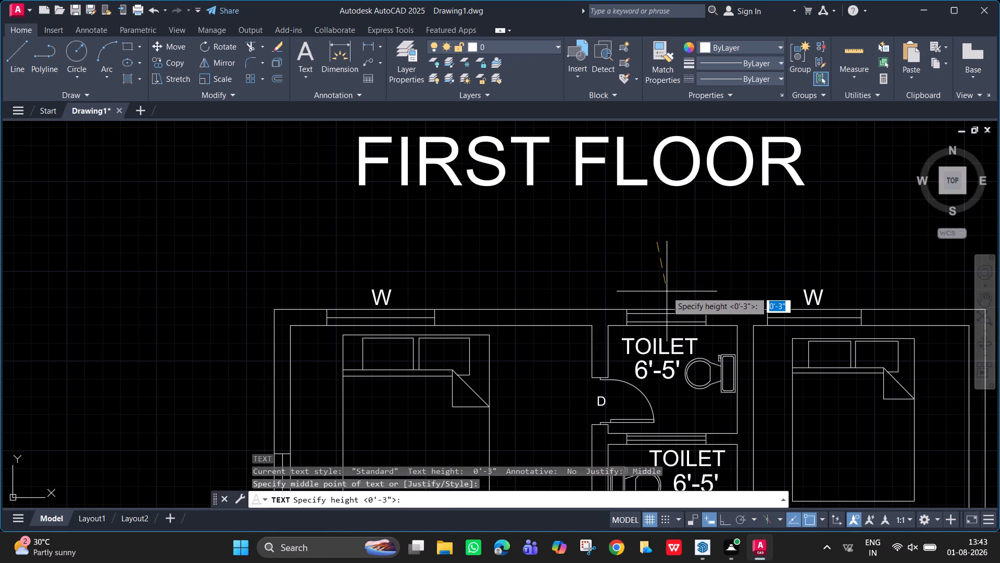
key("5")
key("Return")
type(".0")
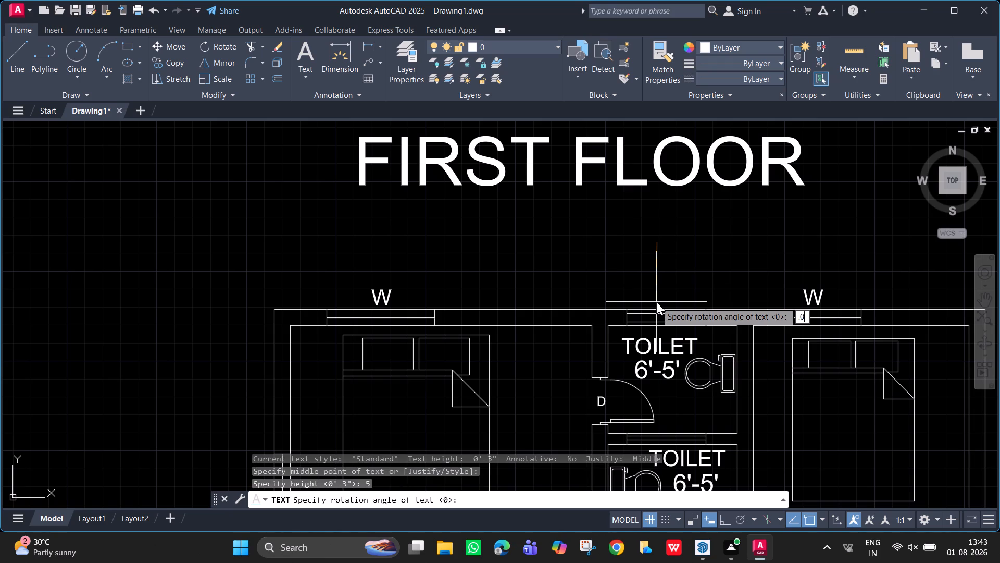
key("BackSpace")
key("BackSpace")
key("BackSpace")
key("0")
key("Return")
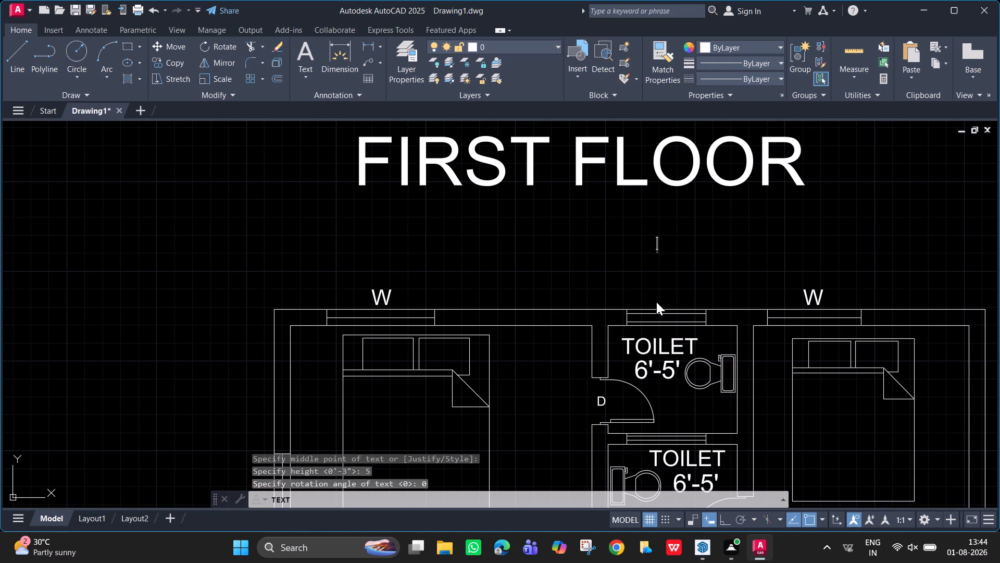
key("v")
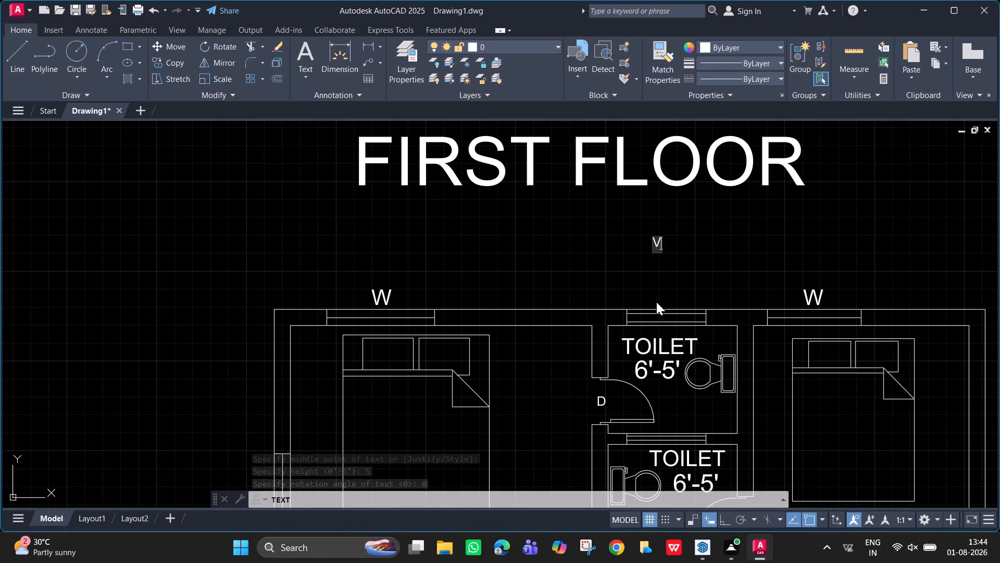
key("Return")
key("Return")
Scale up the V label freehand to about the size of the neighbouring W labels.
left_click_drag(685, 261, 666, 249)
left_click(643, 233)
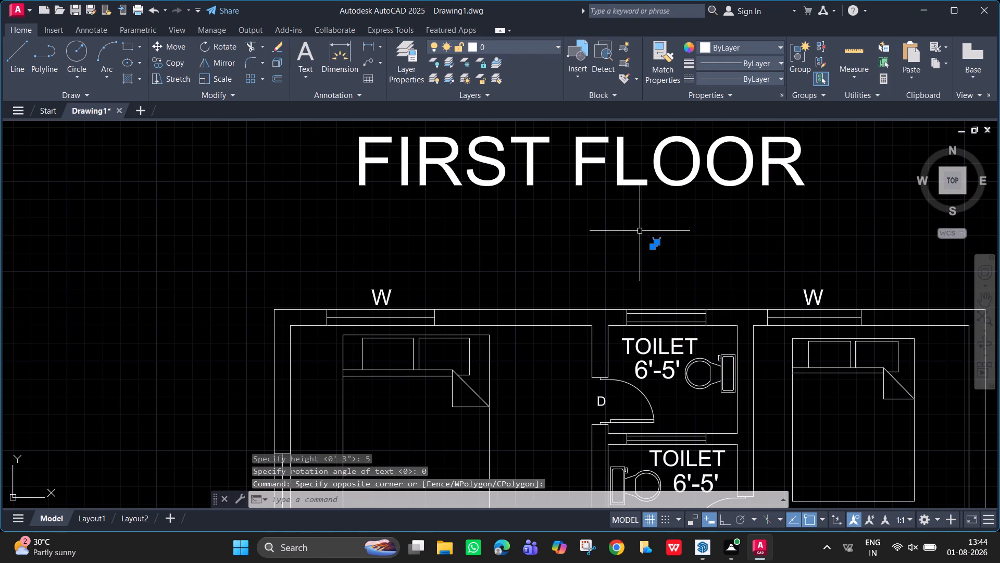
type("SC")
key("Return")
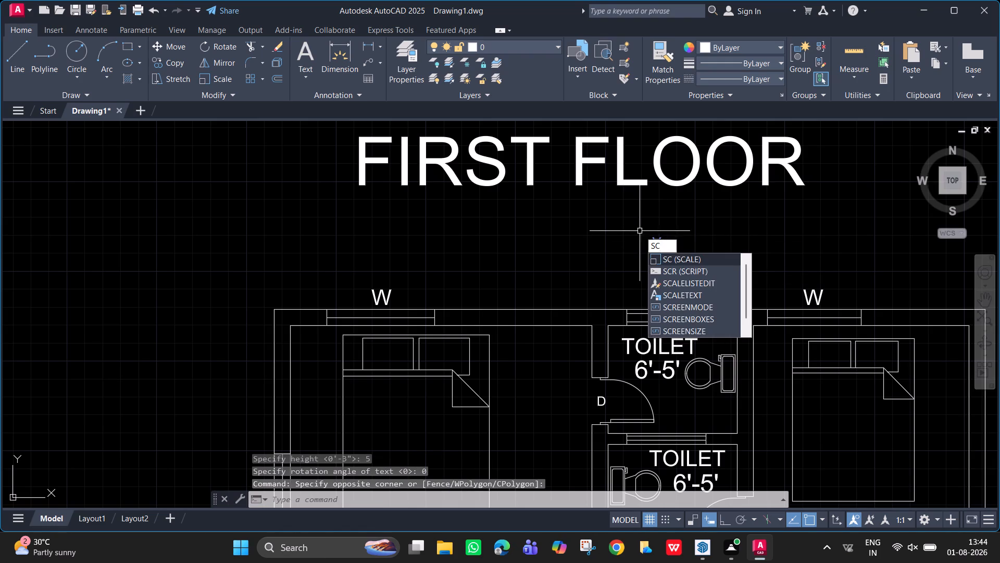
left_click(623, 285)
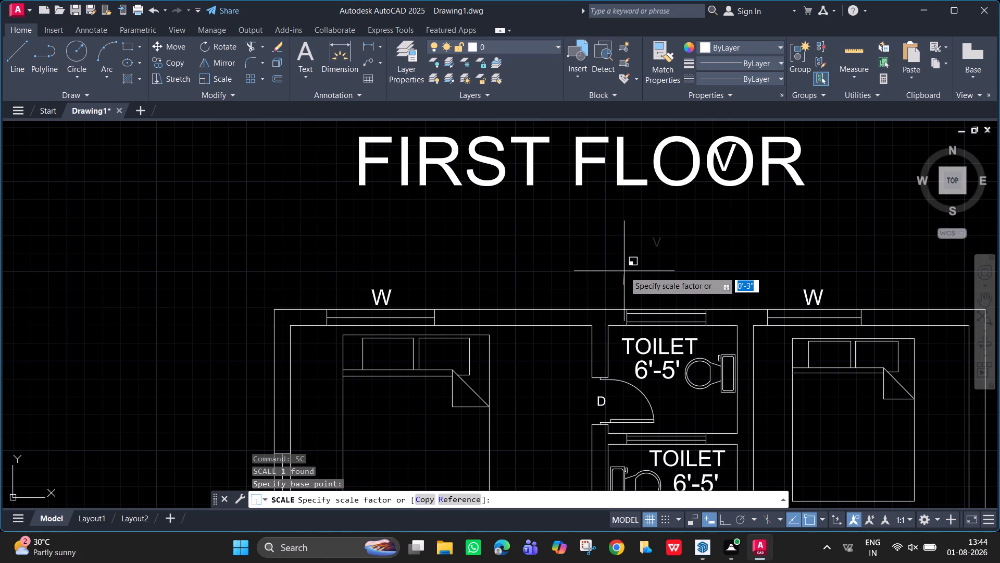
left_click(624, 277)
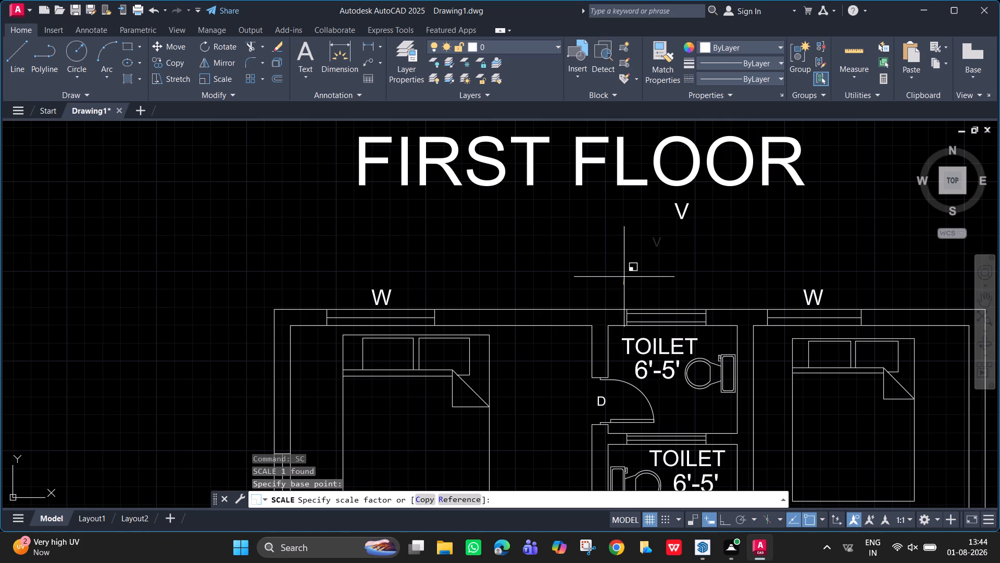
Move the V label down to just above the window of the first floor's upper toilet, level with the W labels.
left_click(683, 227)
left_click(666, 199)
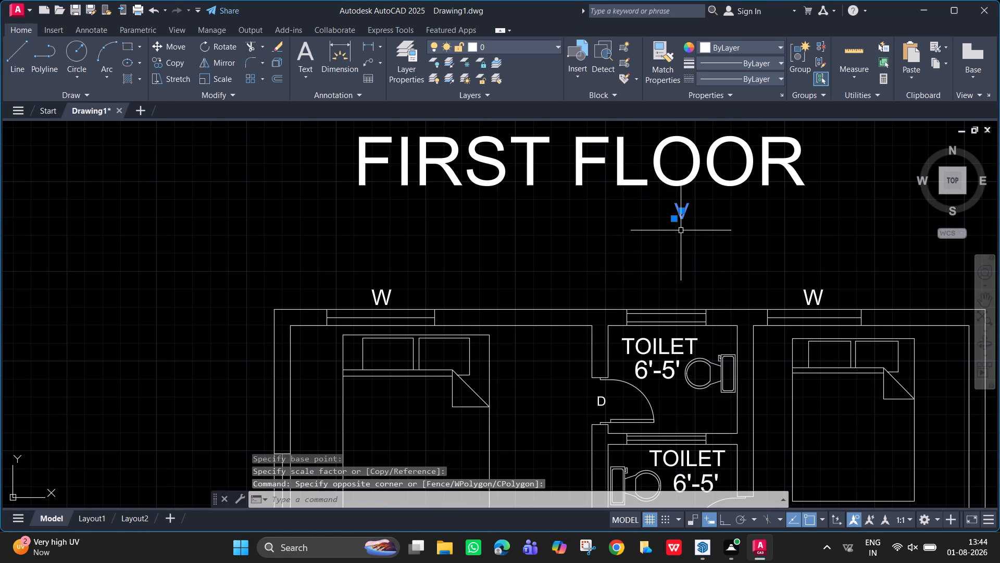
key("m")
key("Return")
left_click(683, 209)
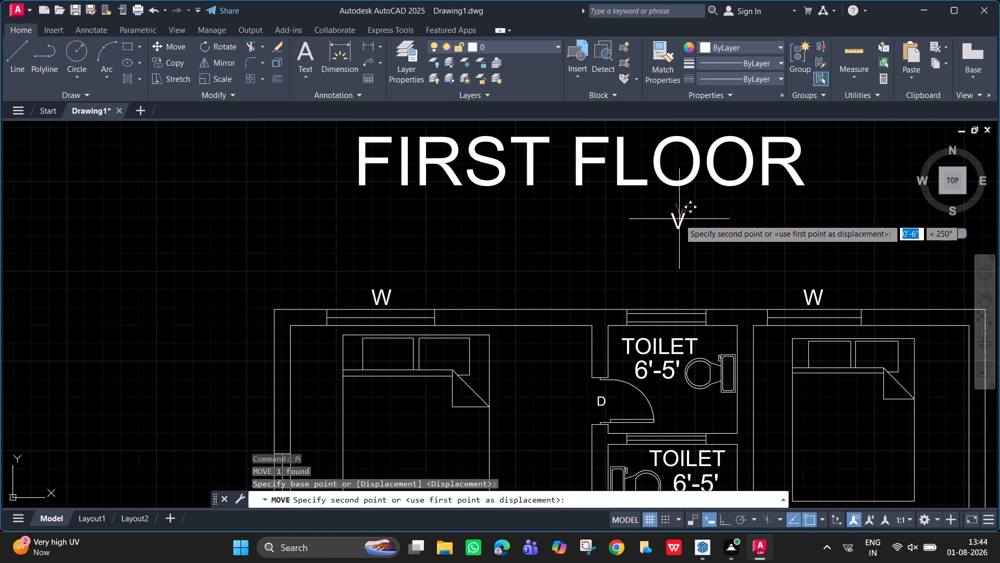
left_click(664, 297)
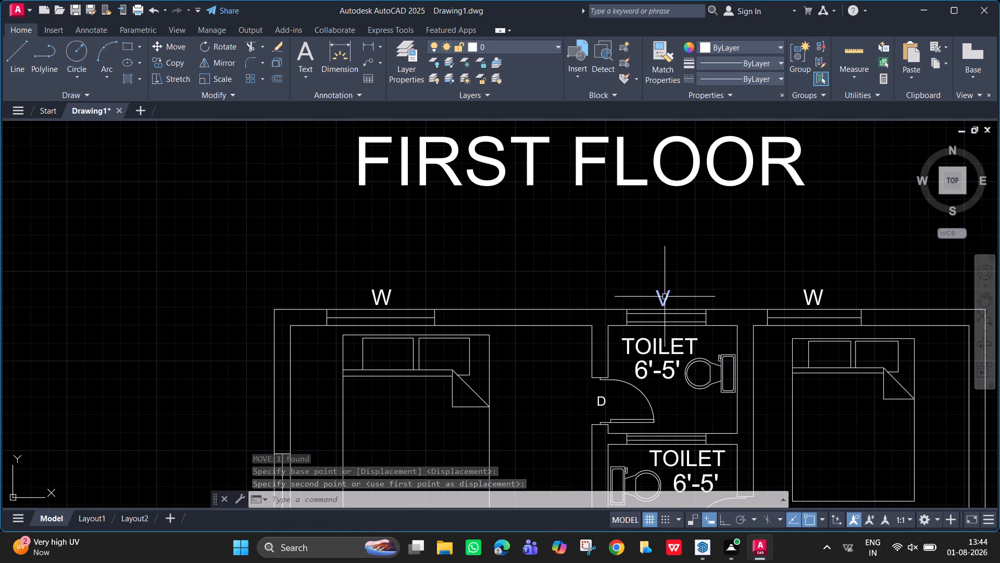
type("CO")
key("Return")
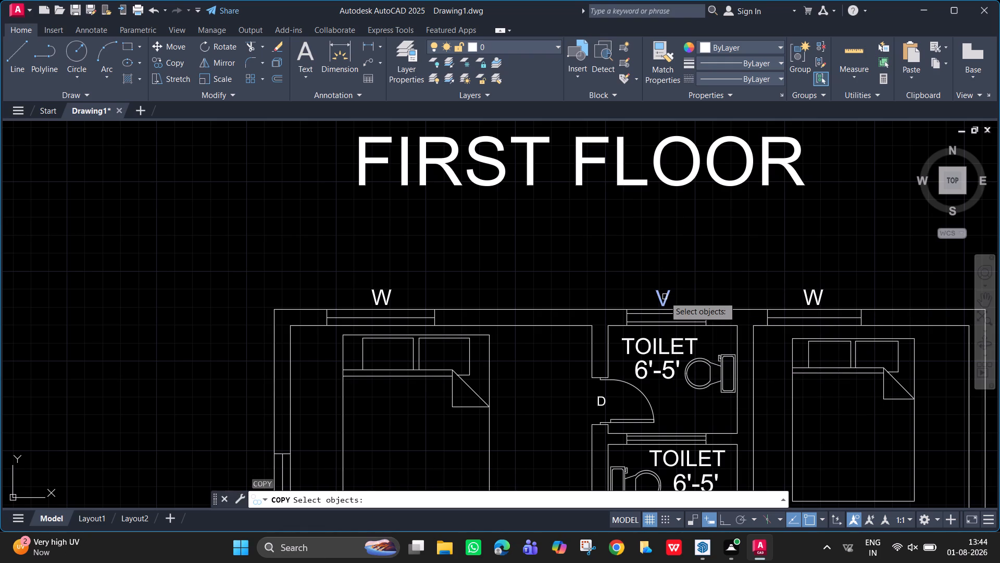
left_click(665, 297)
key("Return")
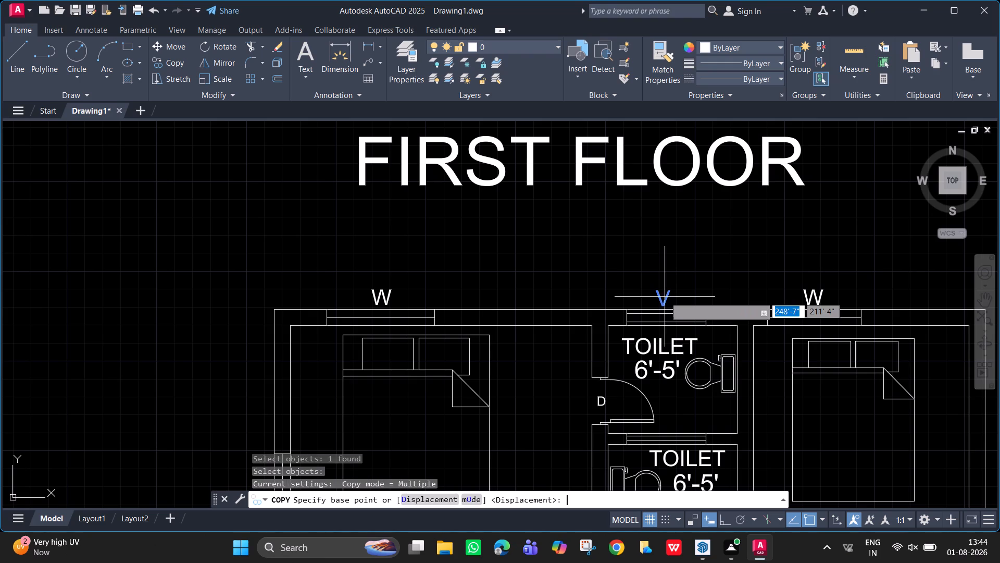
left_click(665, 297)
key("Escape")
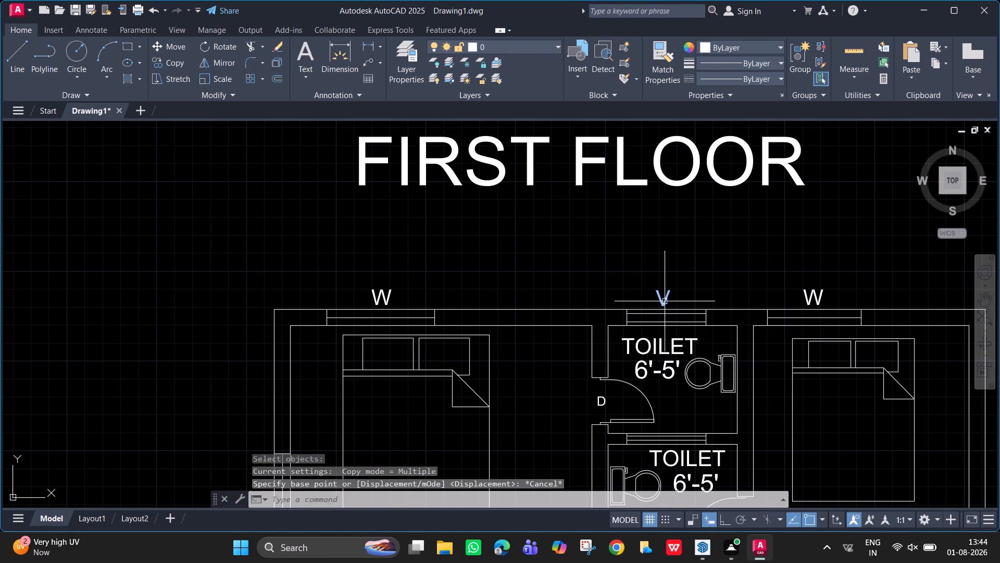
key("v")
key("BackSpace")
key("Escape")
Copy the V label from the first floor's upper toilet window to just above the lower toilet's window.
type("CO")
key("Return")
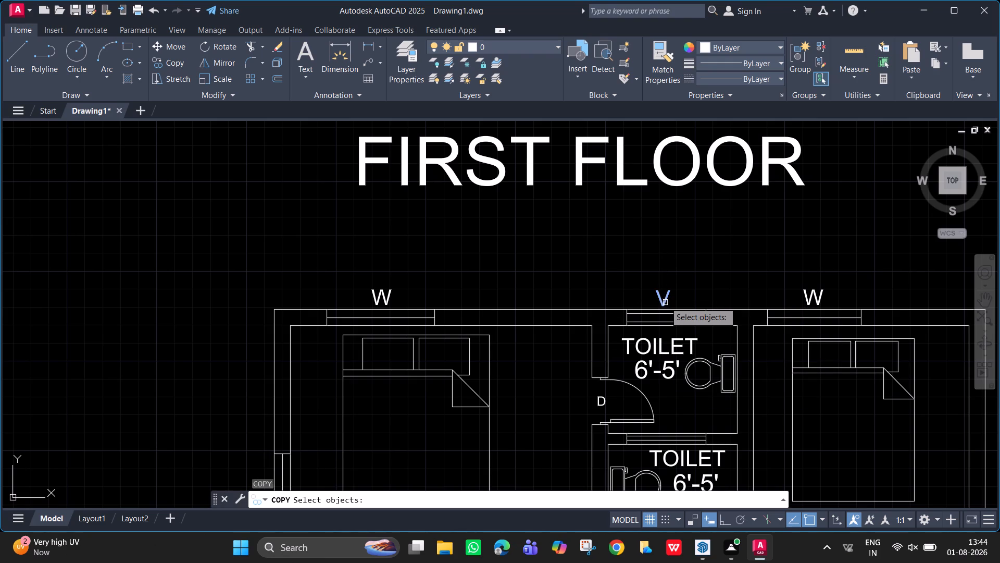
left_click(664, 300)
key("Return")
left_click(664, 300)
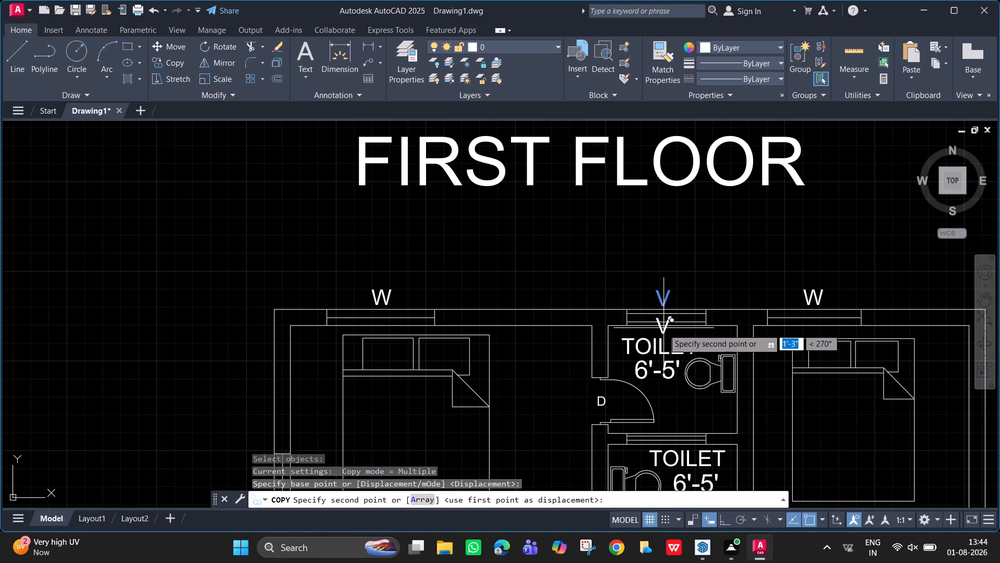
left_click(665, 424)
Place another copy of the V label above the ground floor toilet's window and end the copying.
scroll(397, 271, "down", 1)
middle_click_drag(567, 252, 654, 254)
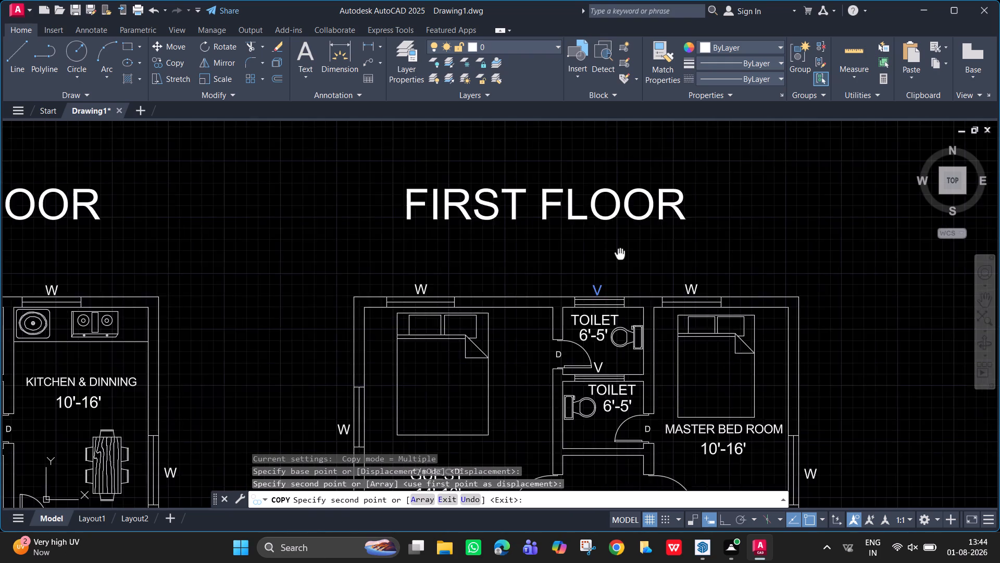
middle_click_drag(654, 254, 735, 256)
middle_click_drag(19, 308, 336, 351)
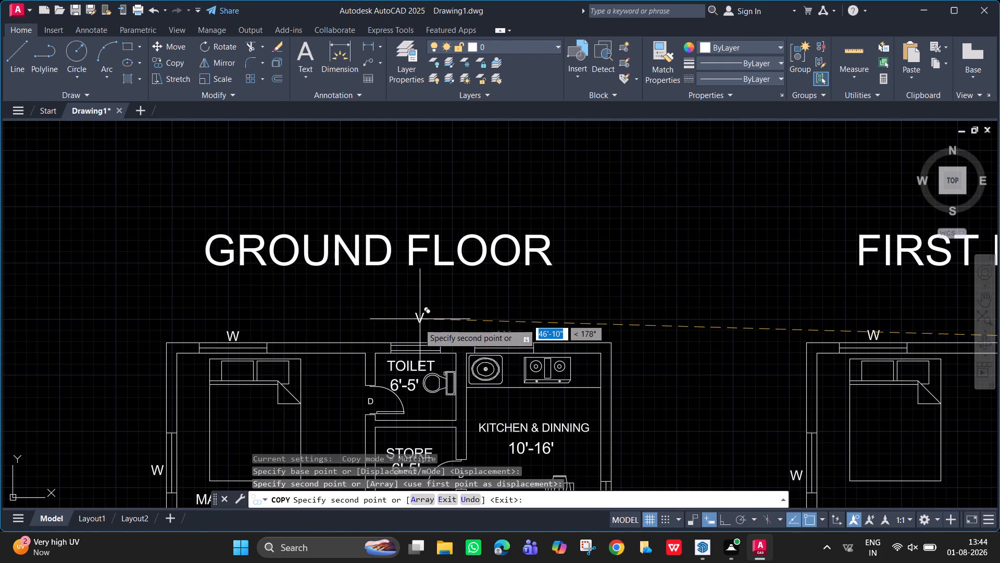
scroll(413, 333, "up", 2)
left_click(419, 347)
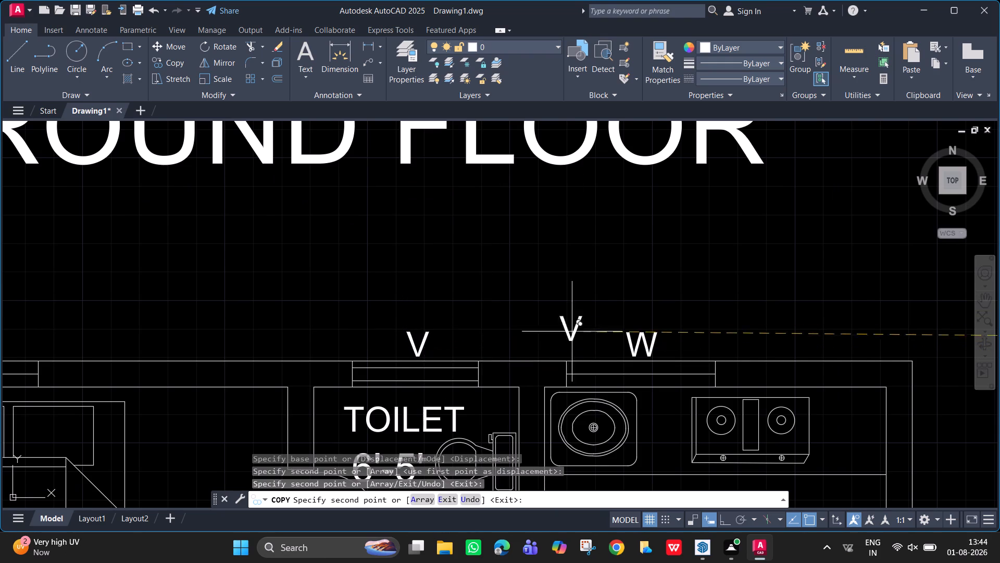
scroll(598, 363, "down", 2)
middle_click_drag(572, 352, 438, 203)
scroll(438, 203, "down", 1)
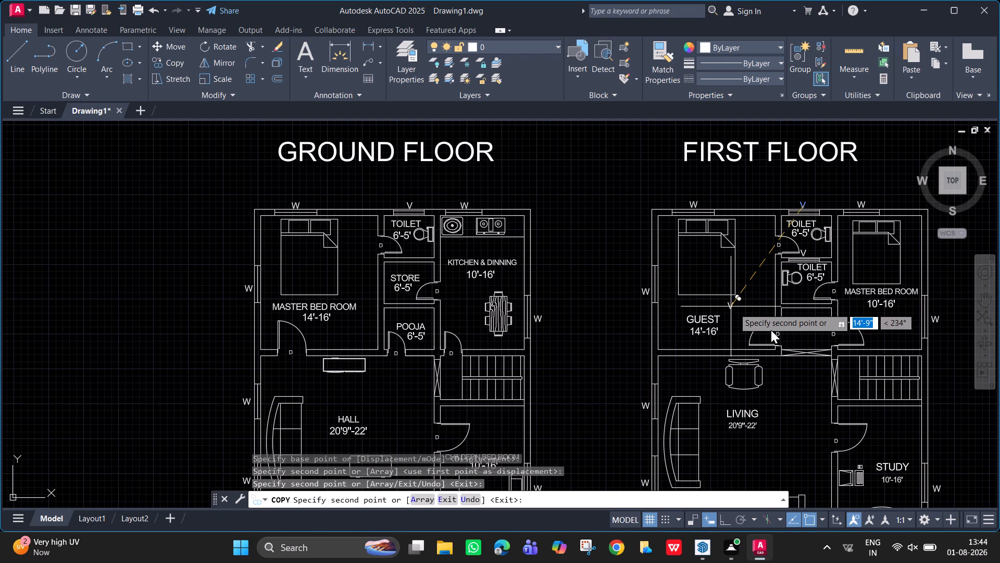
key("Escape")
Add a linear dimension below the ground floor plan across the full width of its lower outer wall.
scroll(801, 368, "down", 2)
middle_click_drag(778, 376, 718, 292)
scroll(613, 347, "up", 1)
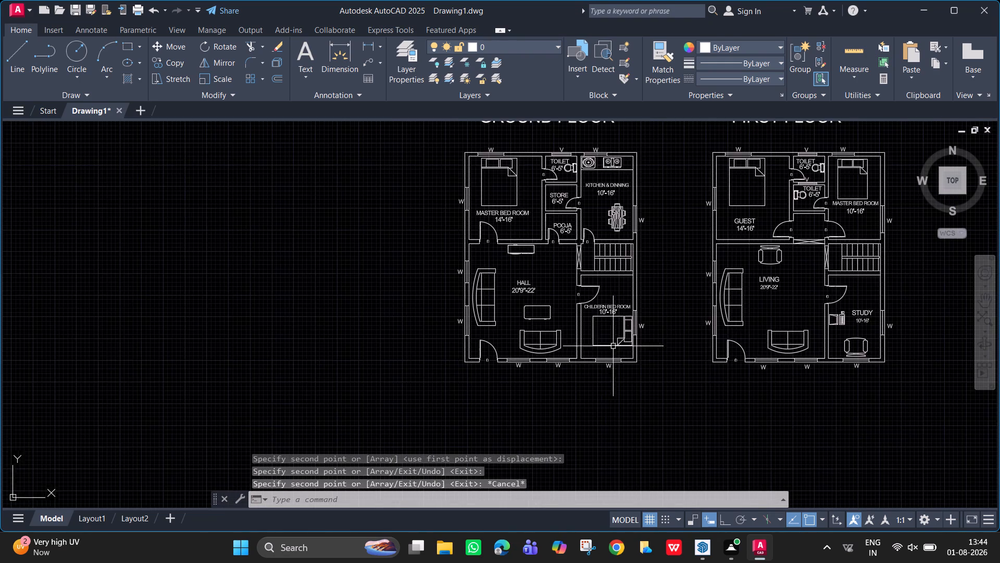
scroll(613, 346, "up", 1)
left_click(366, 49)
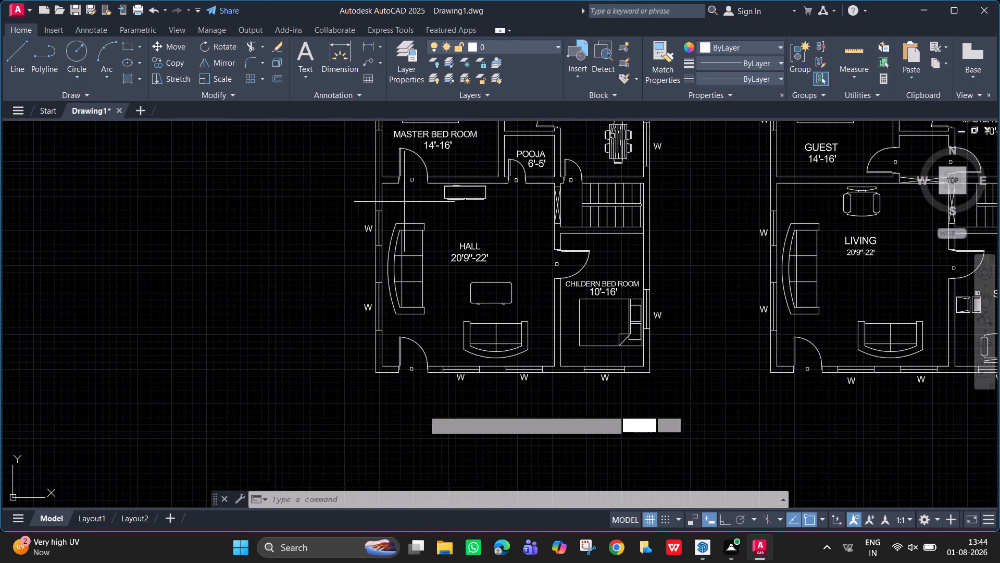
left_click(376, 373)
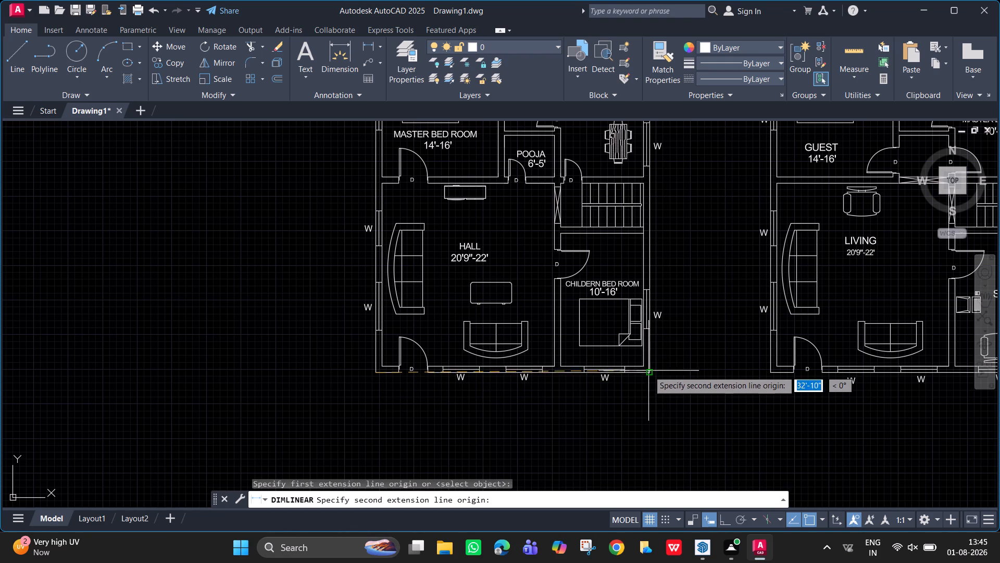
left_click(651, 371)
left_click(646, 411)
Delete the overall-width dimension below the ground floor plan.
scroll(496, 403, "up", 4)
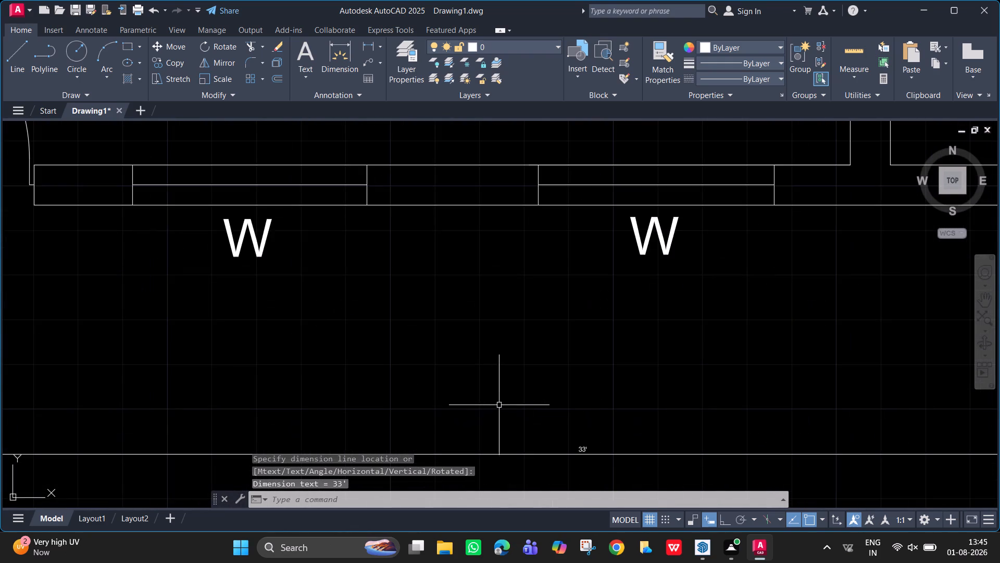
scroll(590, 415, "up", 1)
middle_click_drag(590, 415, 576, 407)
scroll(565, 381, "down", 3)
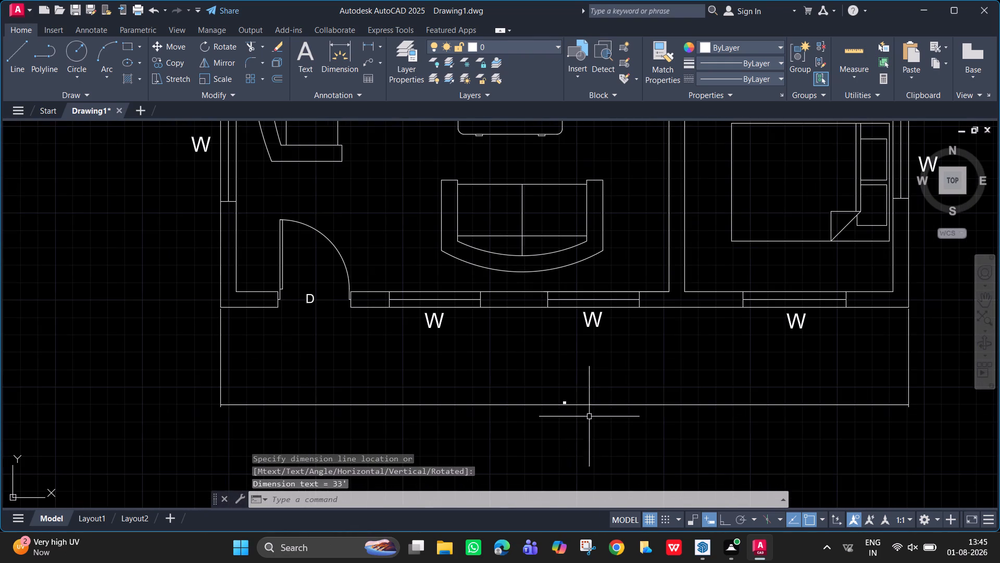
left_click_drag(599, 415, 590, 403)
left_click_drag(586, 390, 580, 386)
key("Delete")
Examine the ground floor and first floor plans side by side, checking the rooms and the door and window labels.
scroll(587, 383, "down", 2)
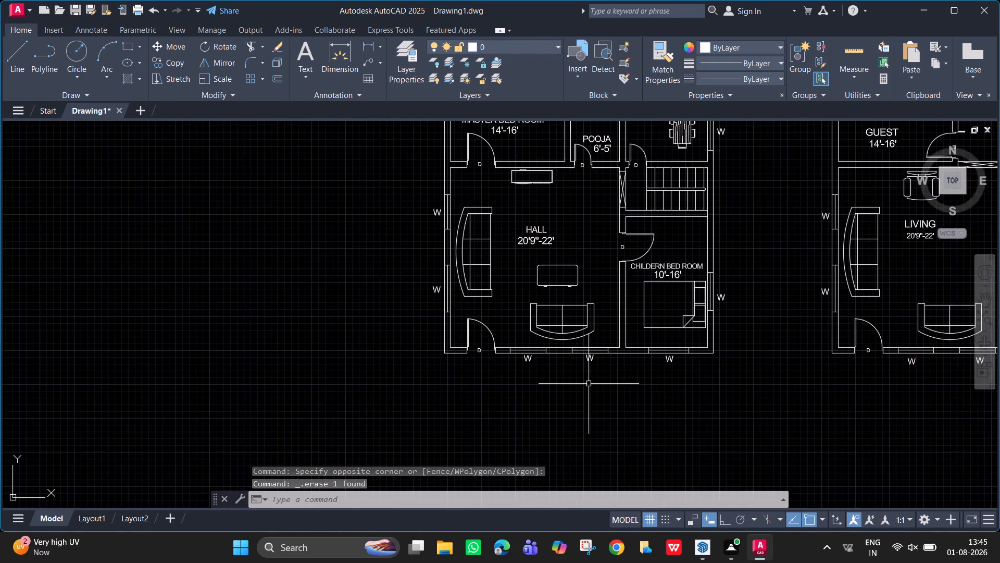
middle_click_drag(607, 398, 558, 423)
scroll(606, 404, "down", 1)
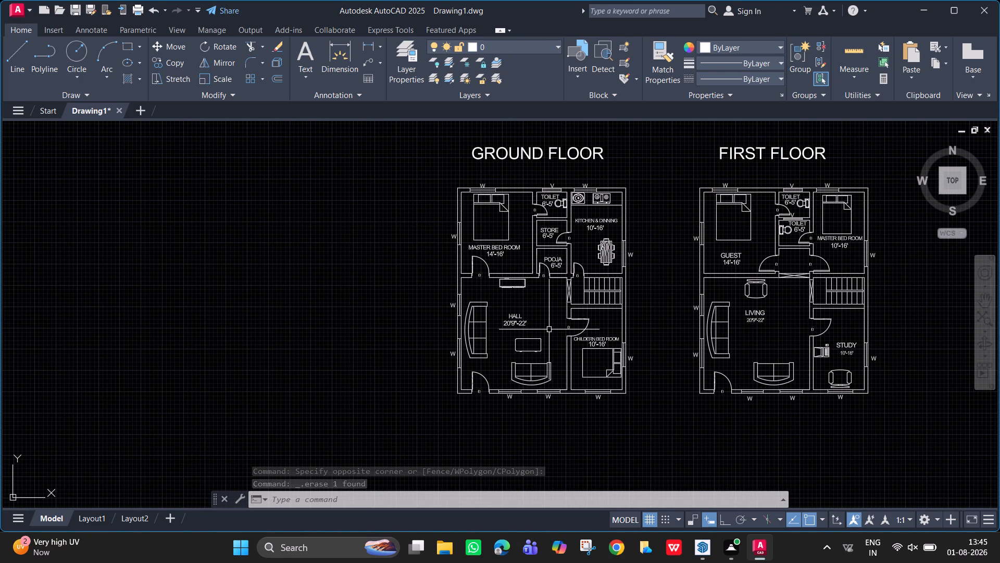
scroll(816, 328, "up", 1)
middle_click_drag(815, 328, 812, 401)
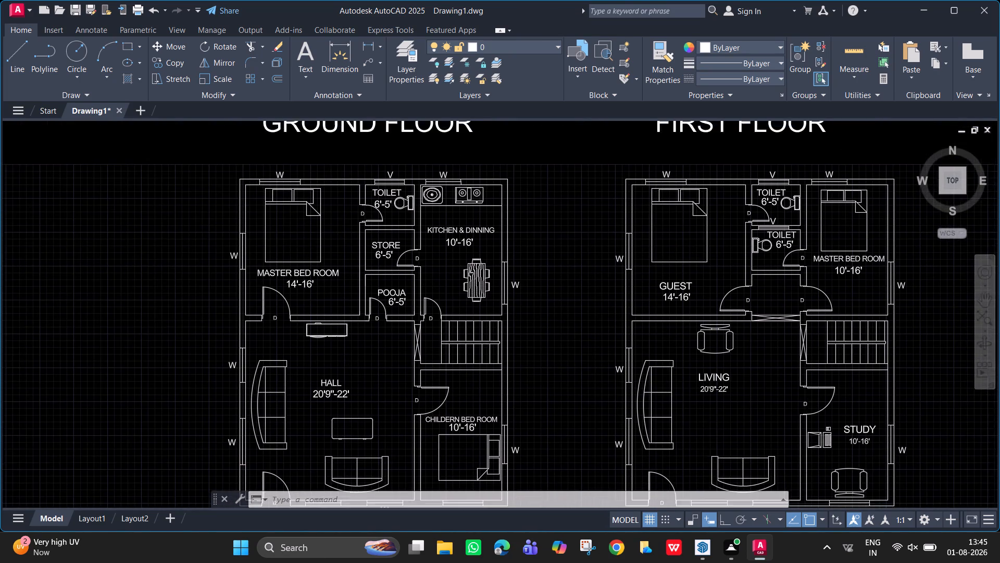
middle_click_drag(812, 401, 792, 376)
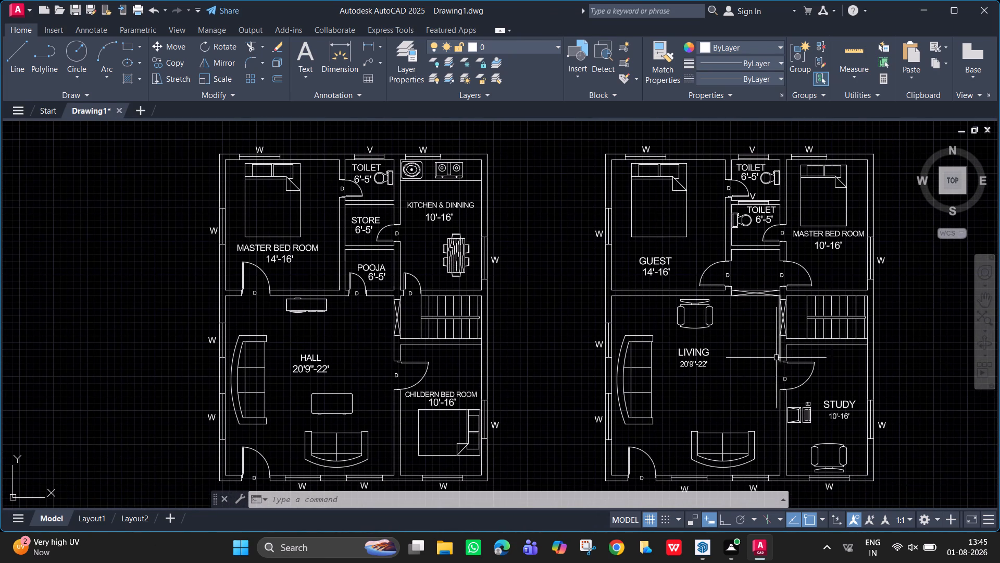
middle_click_drag(760, 350, 746, 341)
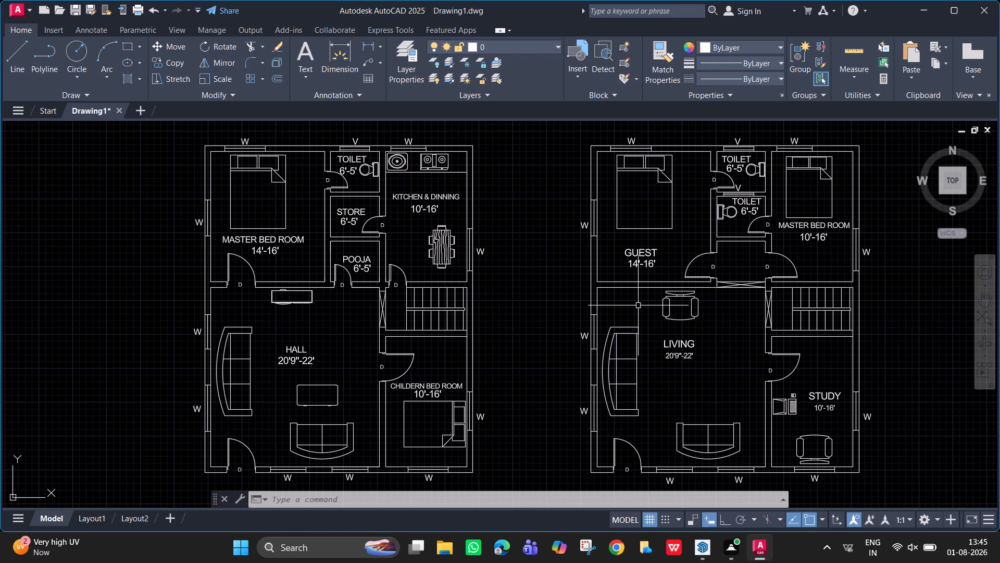
Save the drawing in the Documents folder under the file name G+1, as an AutoCAD 2018 drawing.
key("ctrl+s")
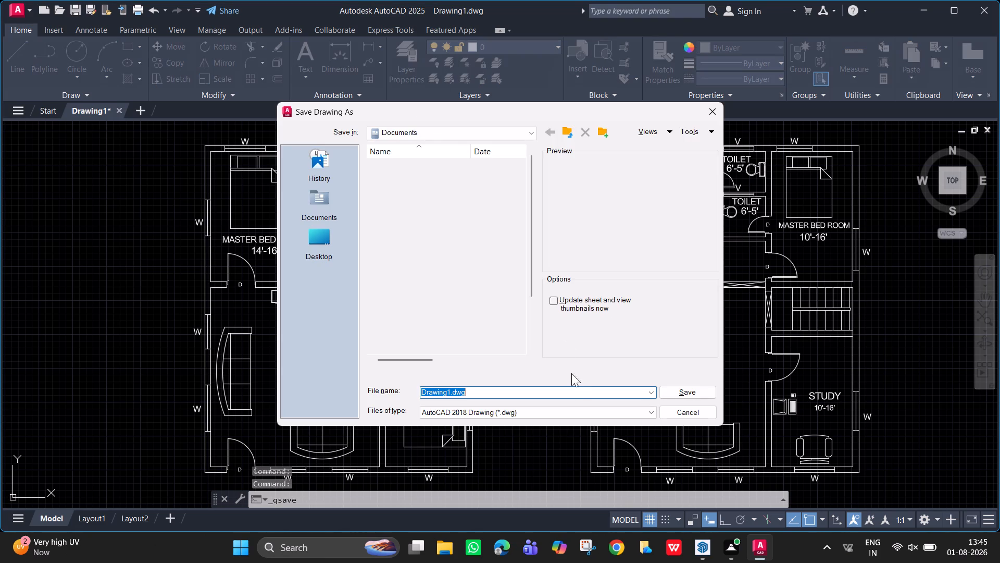
left_click(555, 395)
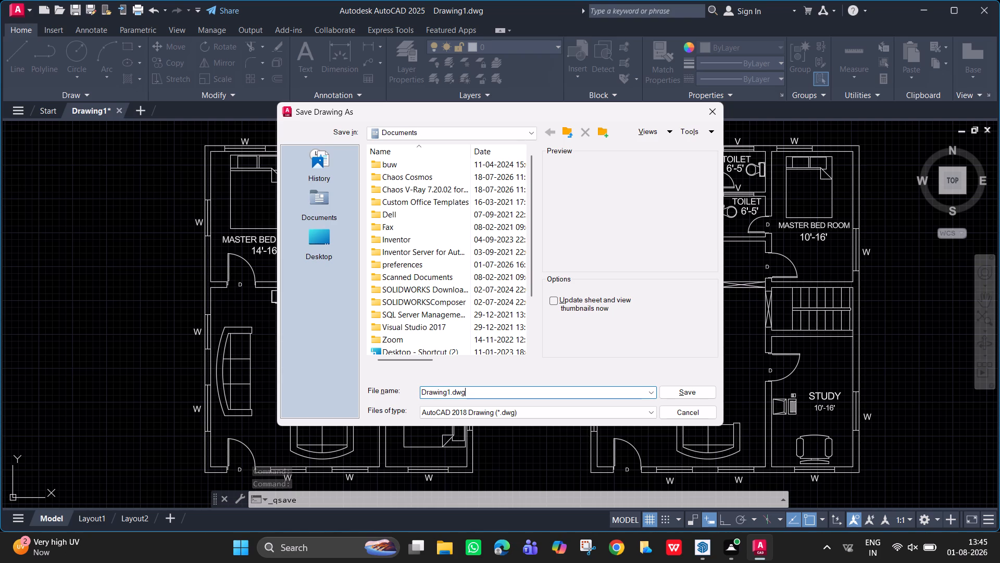
key("BackSpace")
key("BackSpace")
key("BackSpace")
key("BackSpace")
key("BackSpace")
key("BackSpace")
key("BackSpace")
key("BackSpace")
key("BackSpace")
key("BackSpace")
key("BackSpace")
key("BackSpace")
key("BackSpace")
key("BackSpace")
key("BackSpace")
key("BackSpace")
key("BackSpace")
key("BackSpace")
key("BackSpace")
key("BackSpace")
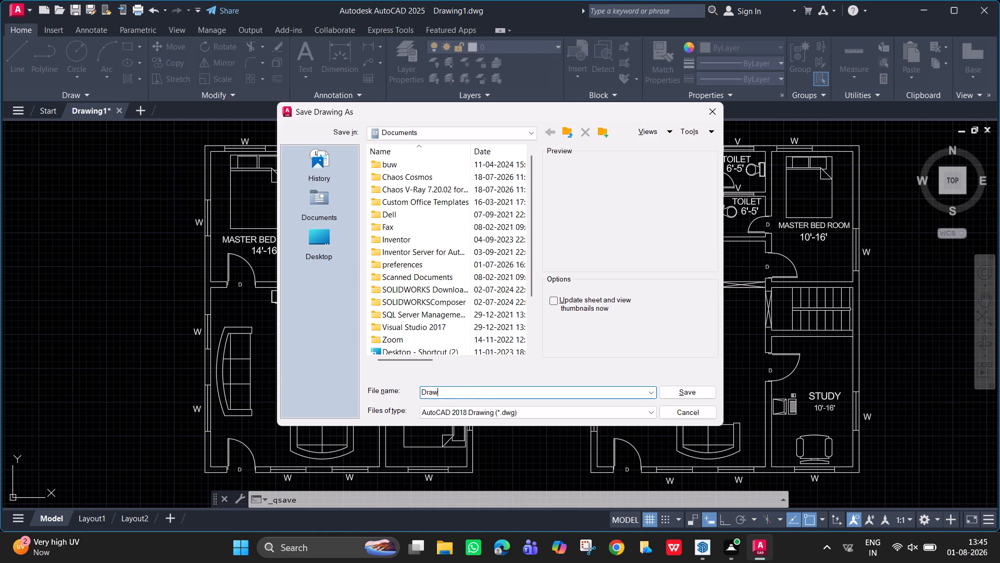
key("g")
key("shift+plus")
type("1")
key("space")
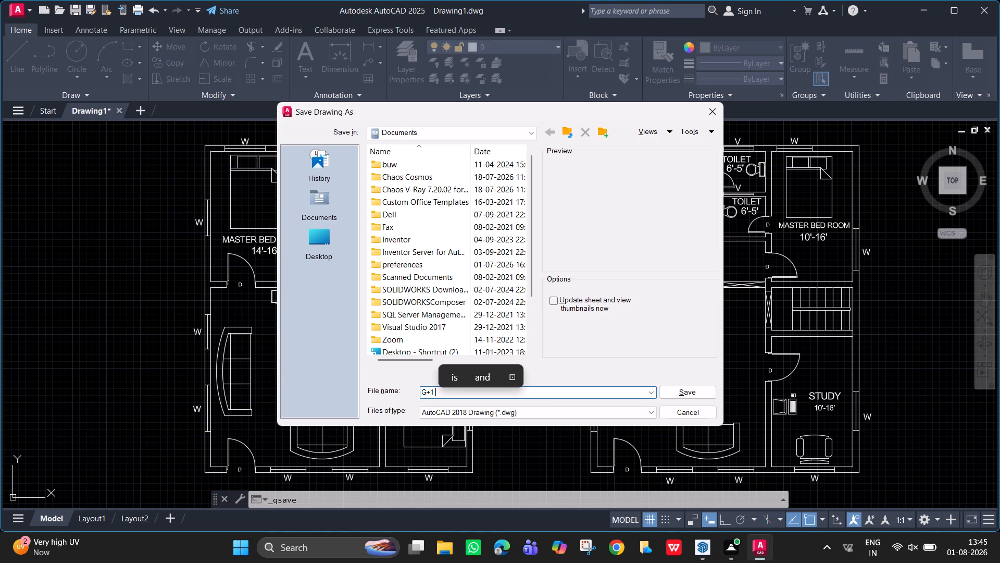
key("Return")
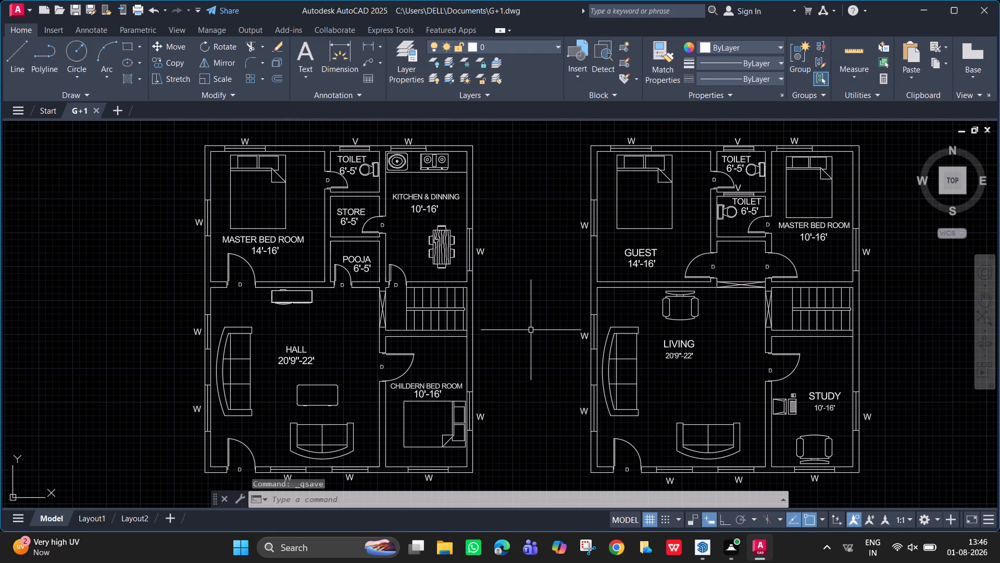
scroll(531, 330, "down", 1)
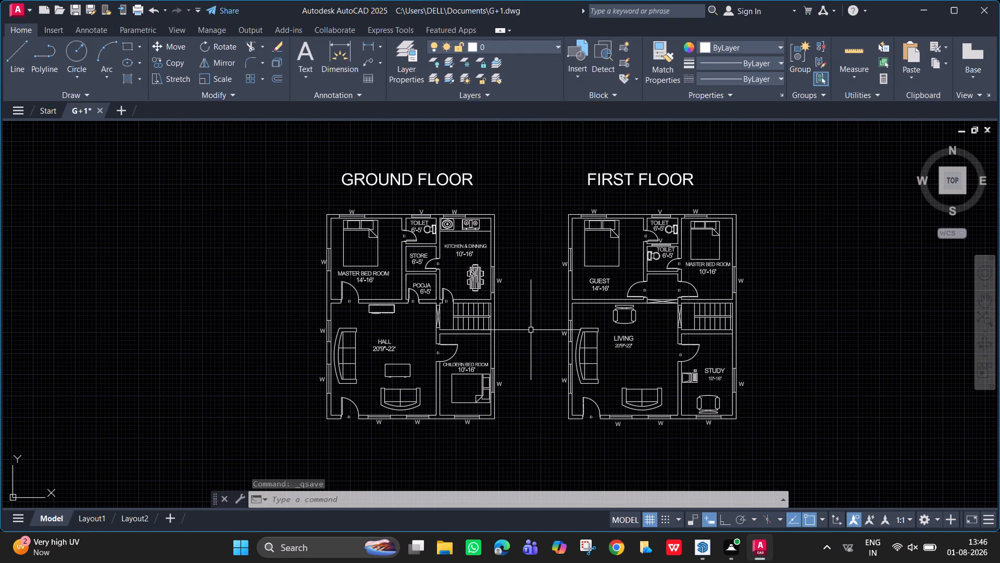
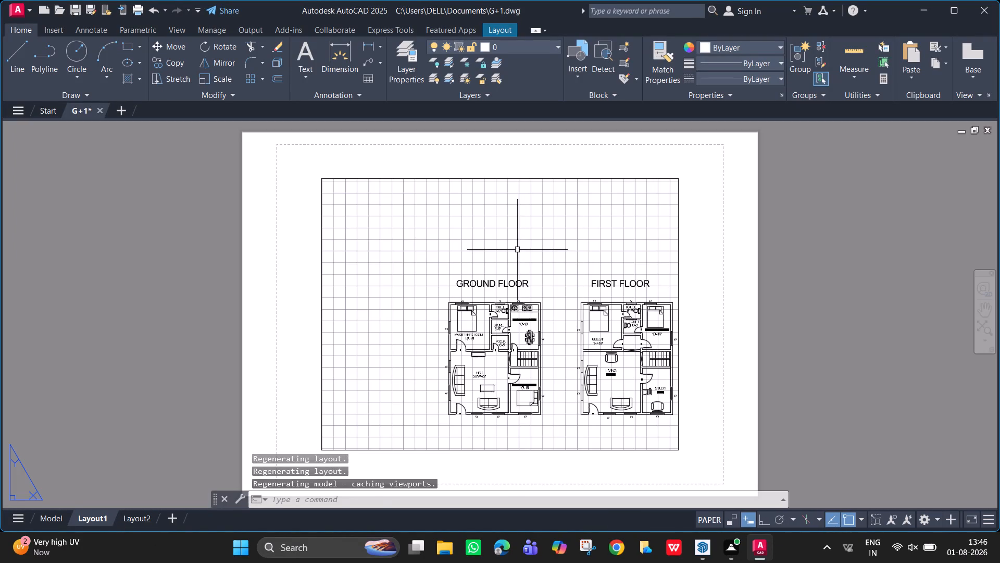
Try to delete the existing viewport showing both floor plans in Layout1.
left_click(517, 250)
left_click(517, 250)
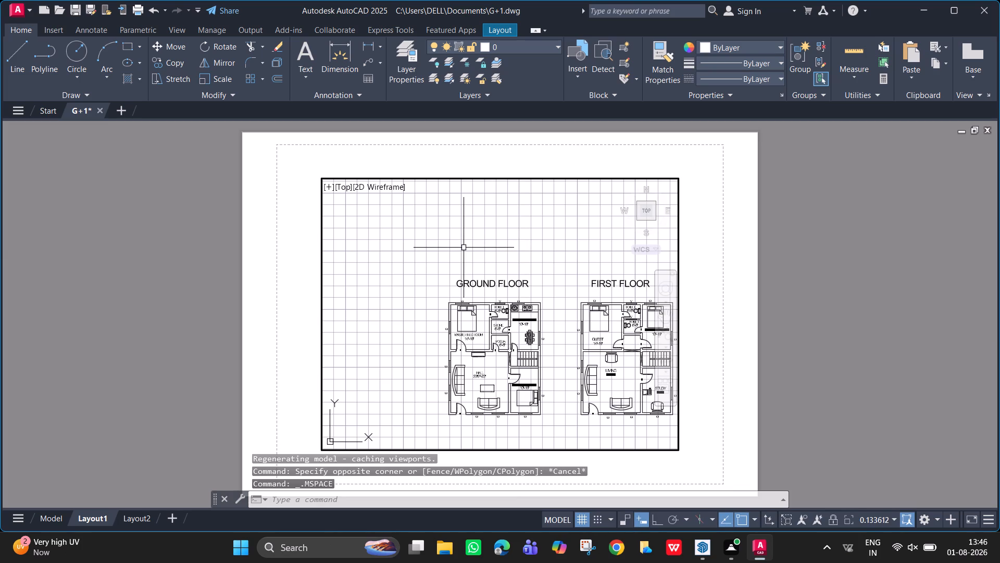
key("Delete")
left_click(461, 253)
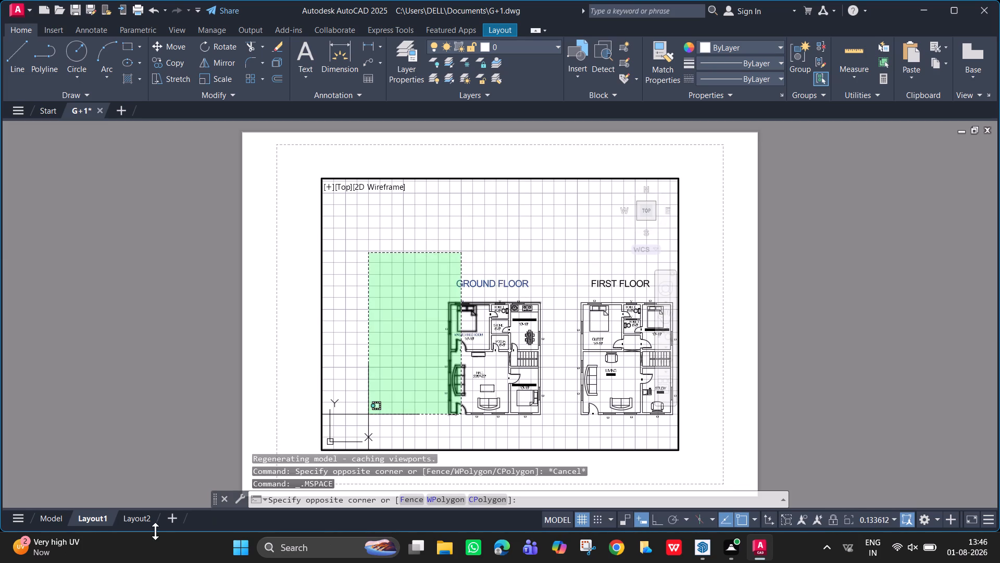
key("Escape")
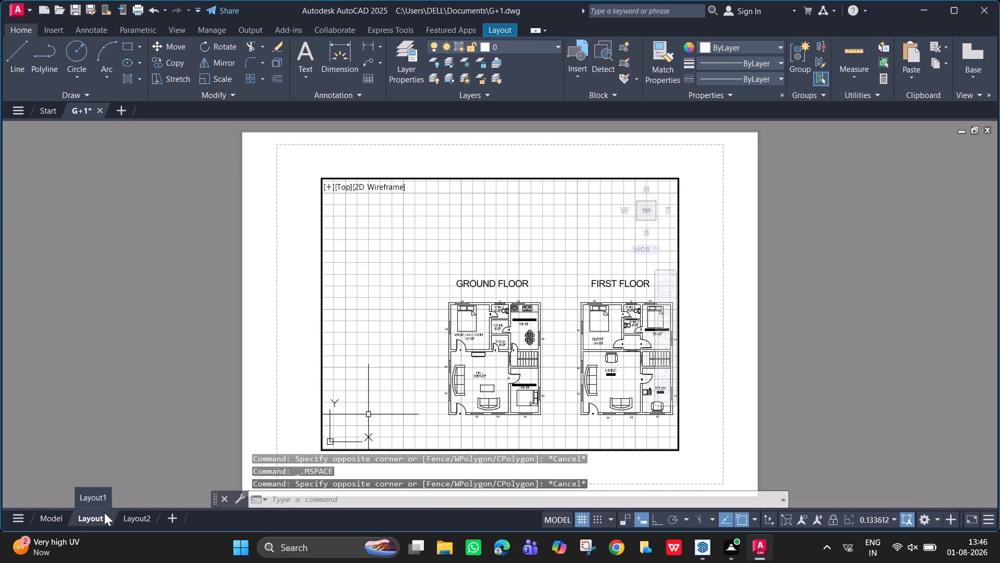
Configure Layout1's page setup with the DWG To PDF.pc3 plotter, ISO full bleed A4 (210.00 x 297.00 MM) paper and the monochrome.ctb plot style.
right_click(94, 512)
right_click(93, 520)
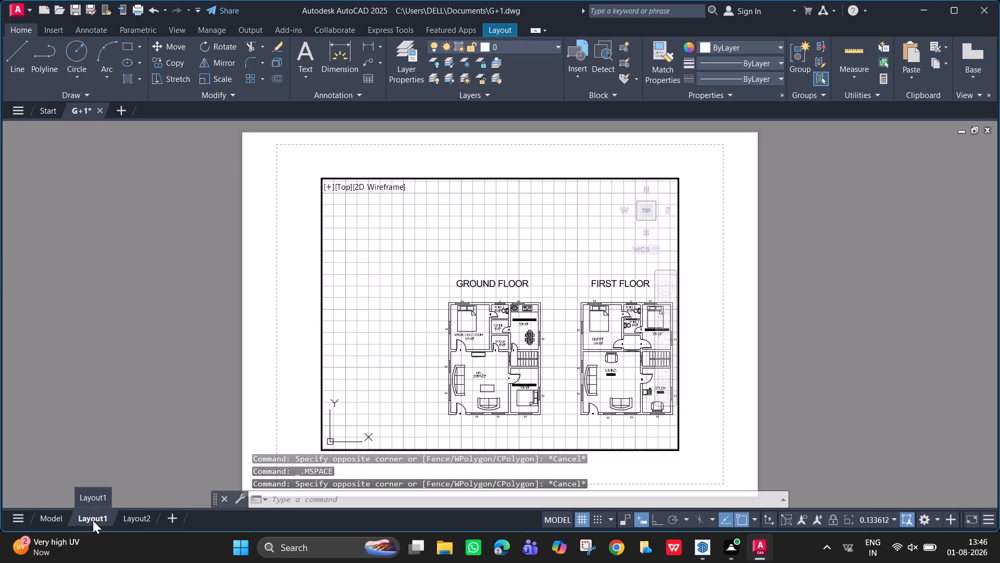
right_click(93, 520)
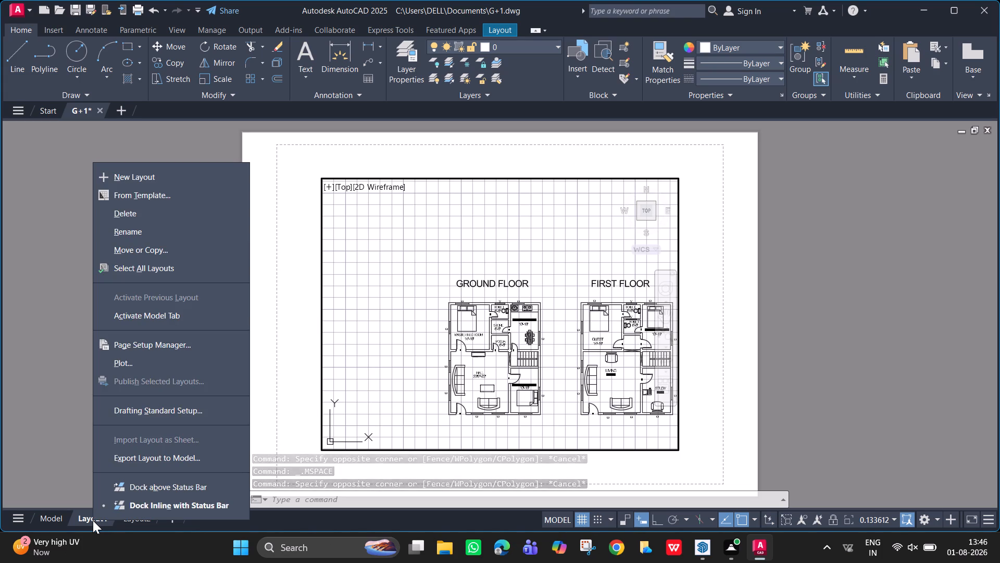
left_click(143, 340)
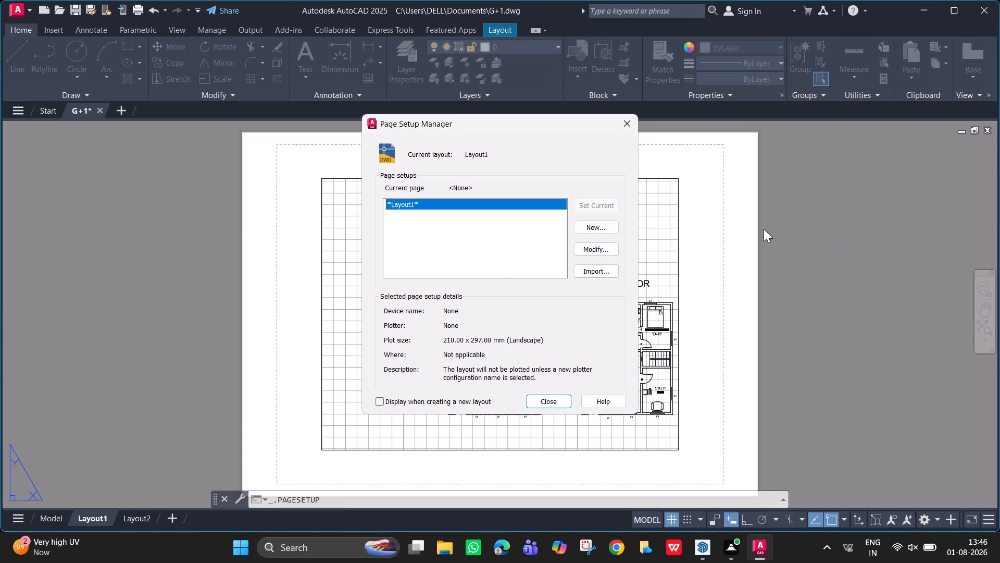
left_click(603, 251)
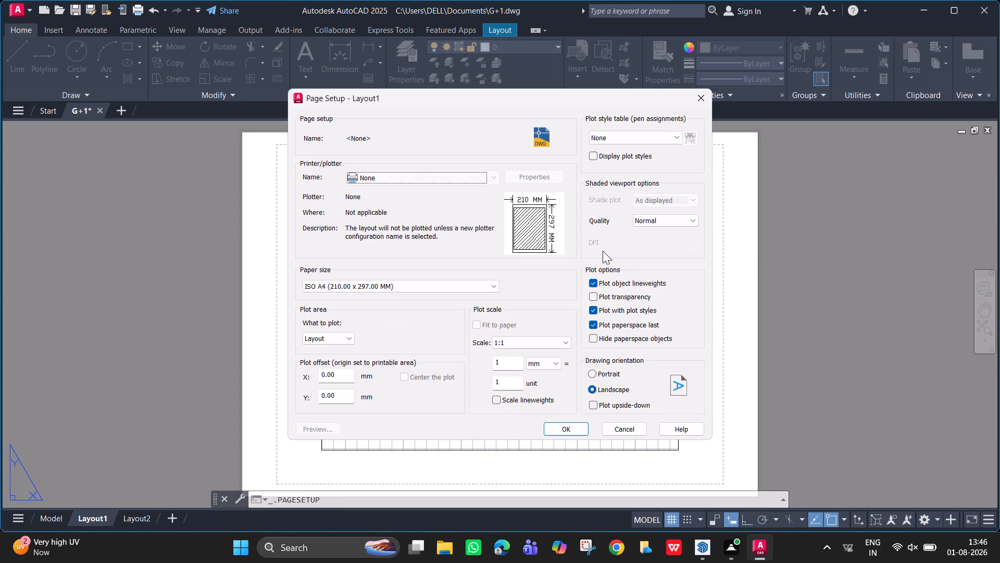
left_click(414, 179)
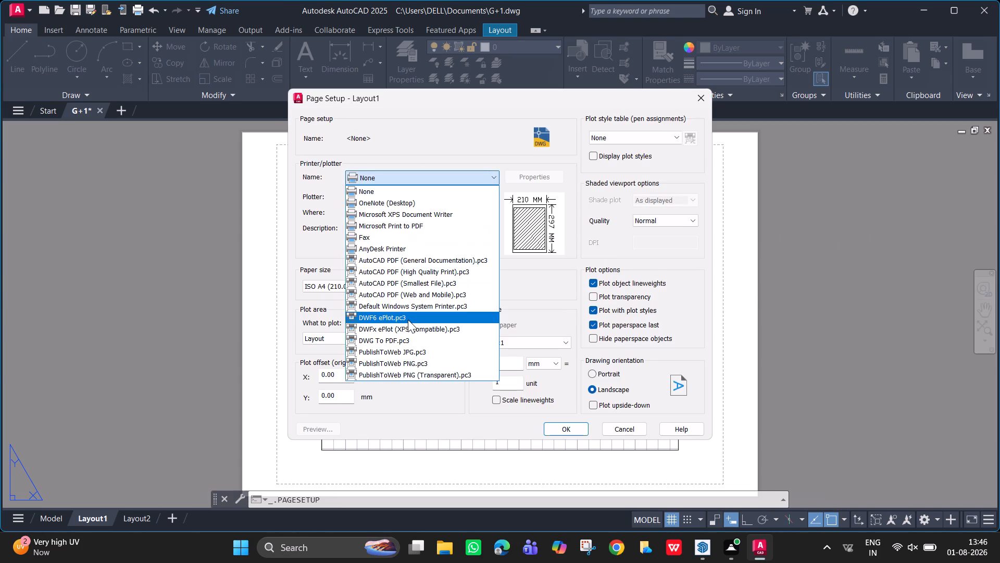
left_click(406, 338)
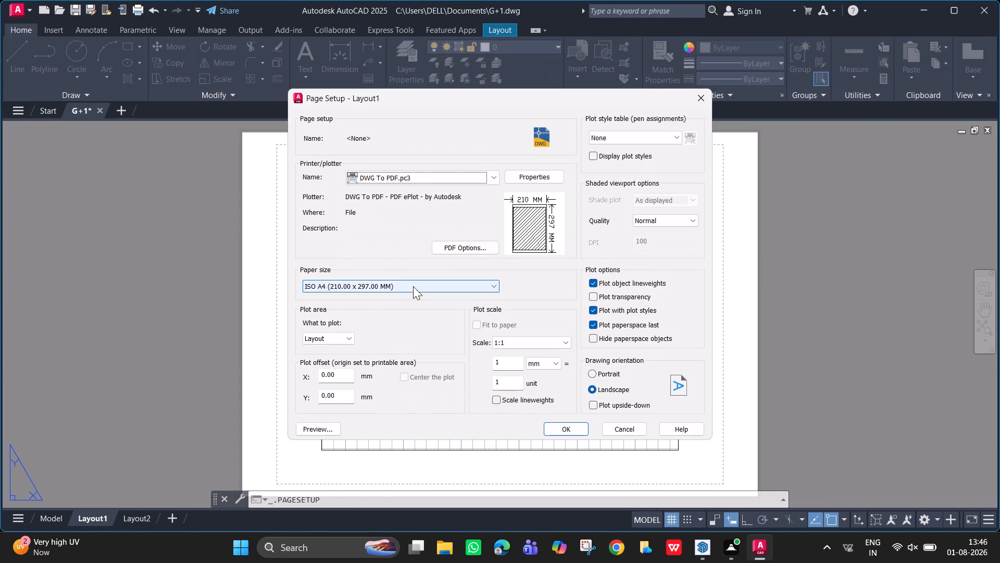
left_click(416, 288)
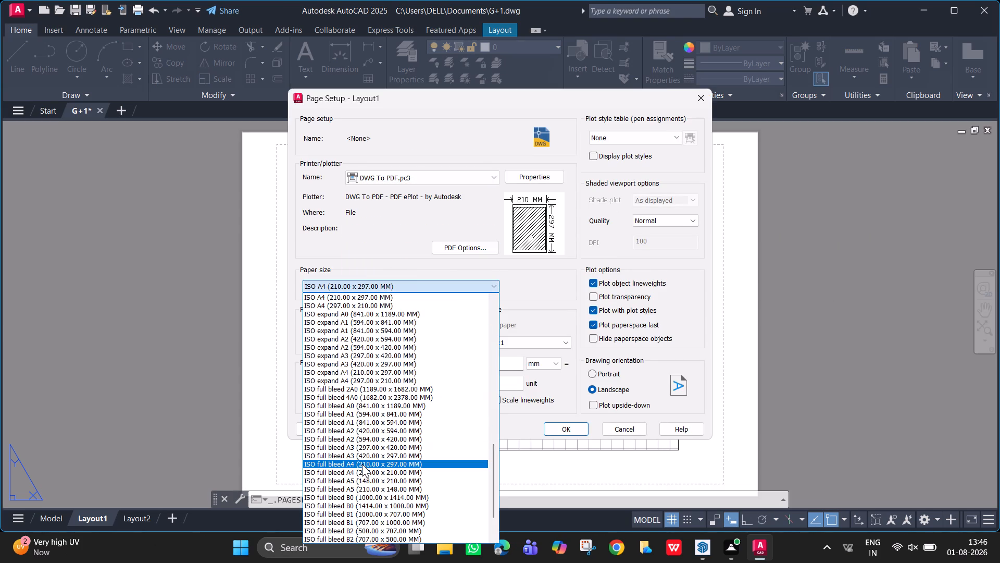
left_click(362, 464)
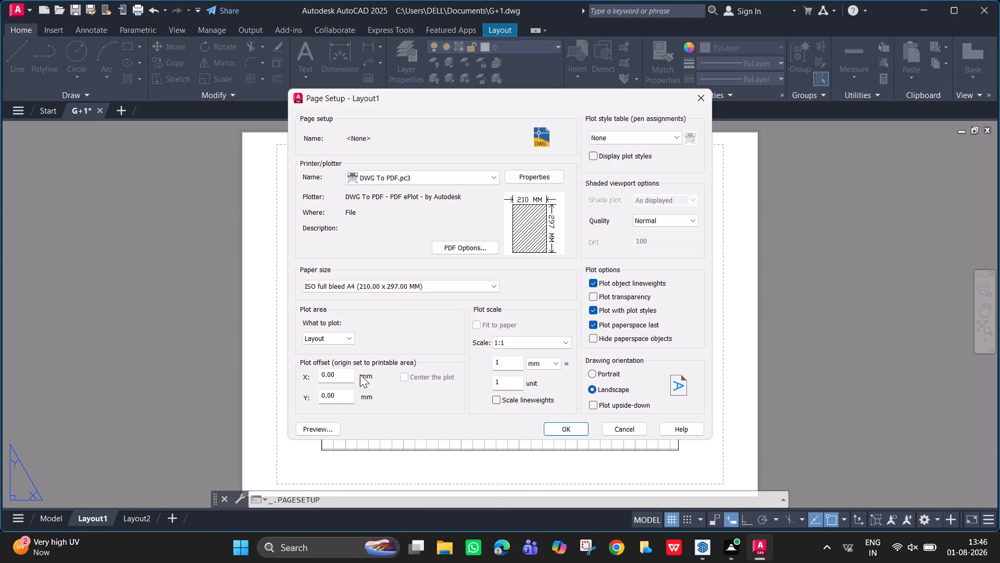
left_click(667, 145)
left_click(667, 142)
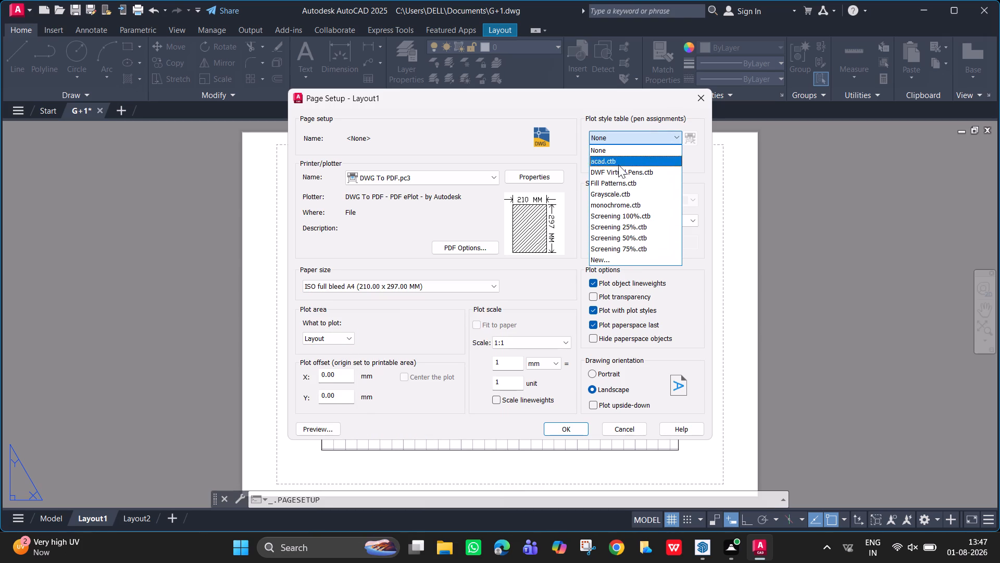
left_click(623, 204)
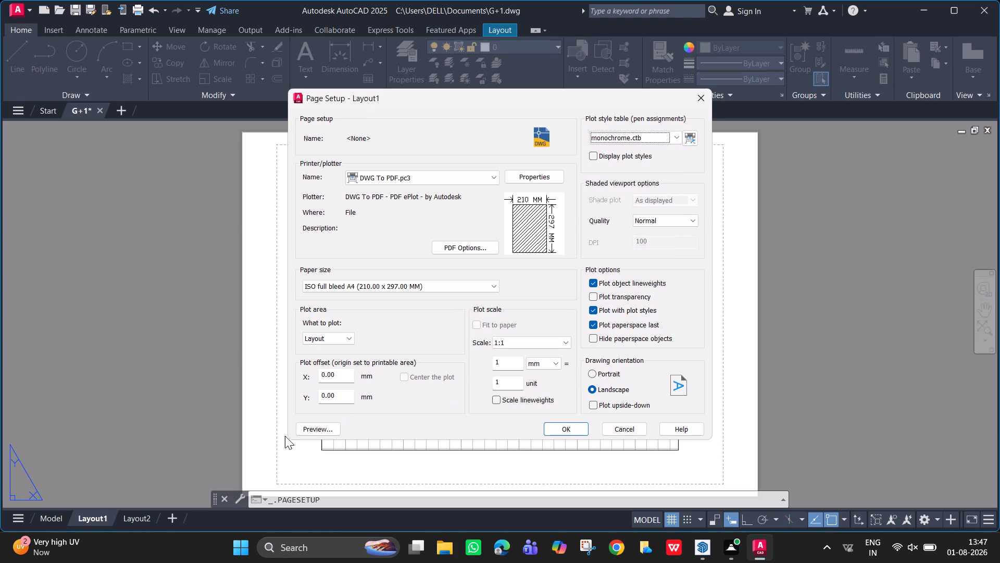
Preview the Layout1 plot and leave the page setup without saving its changes.
left_click(308, 433)
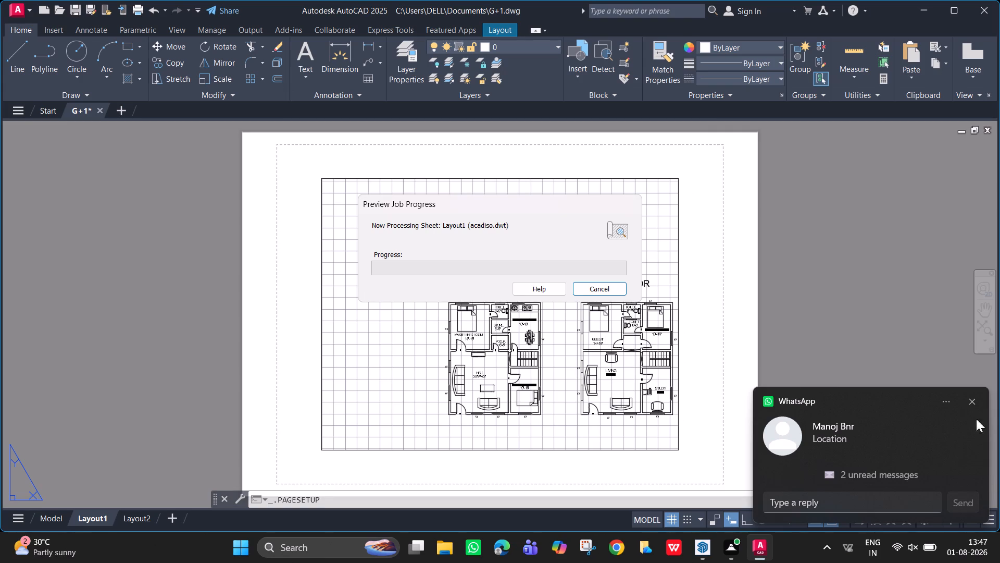
left_click(973, 402)
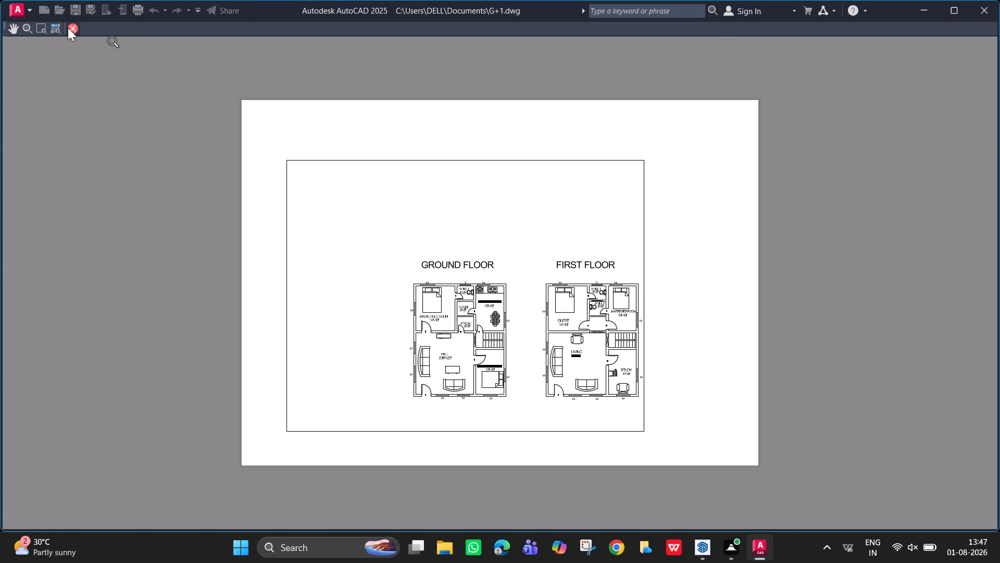
left_click(71, 29)
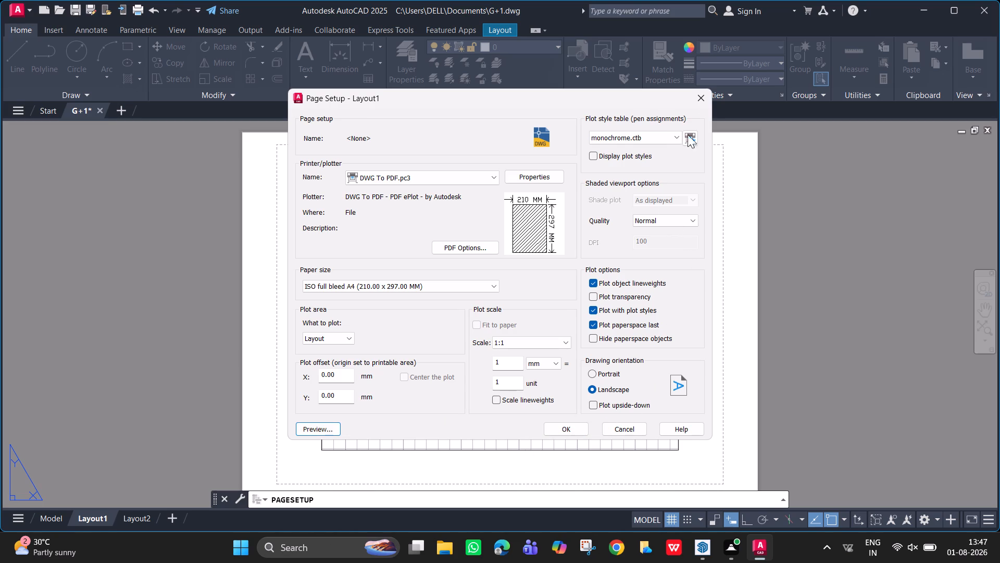
left_click(696, 103)
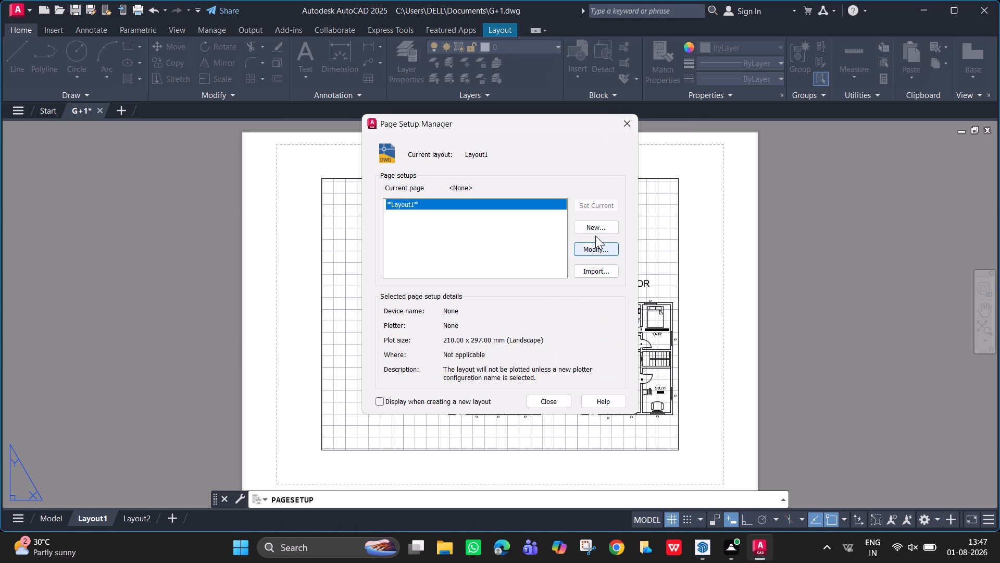
left_click(554, 399)
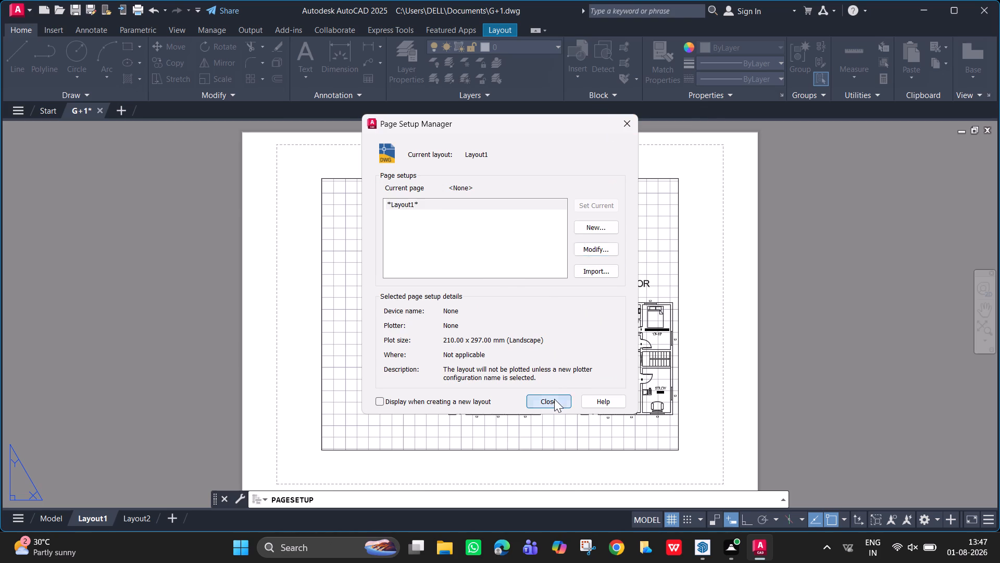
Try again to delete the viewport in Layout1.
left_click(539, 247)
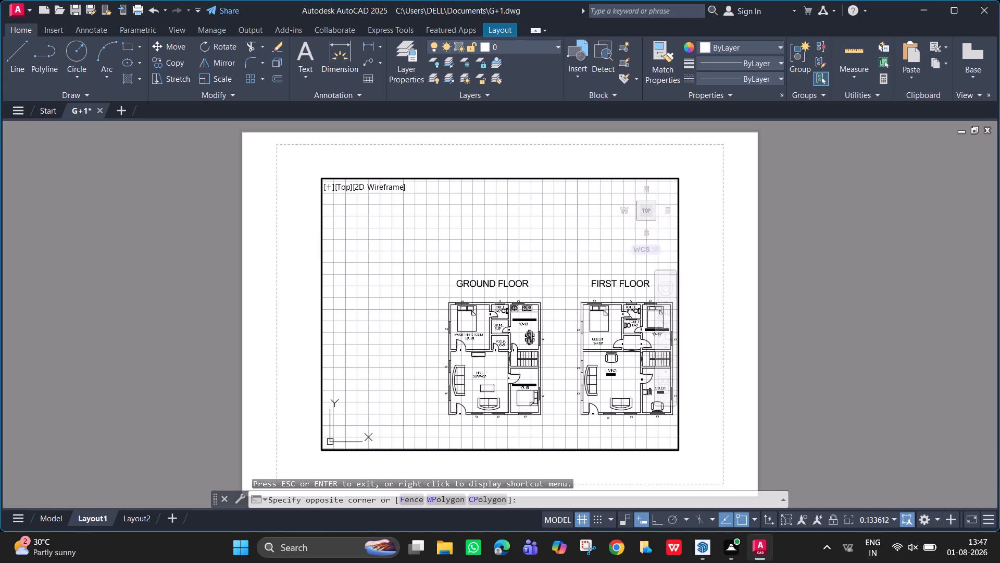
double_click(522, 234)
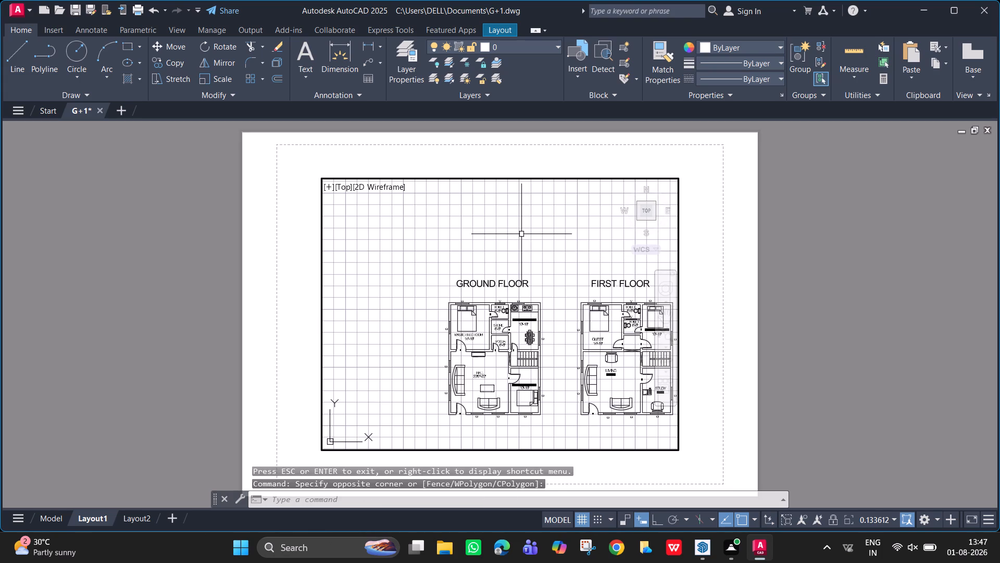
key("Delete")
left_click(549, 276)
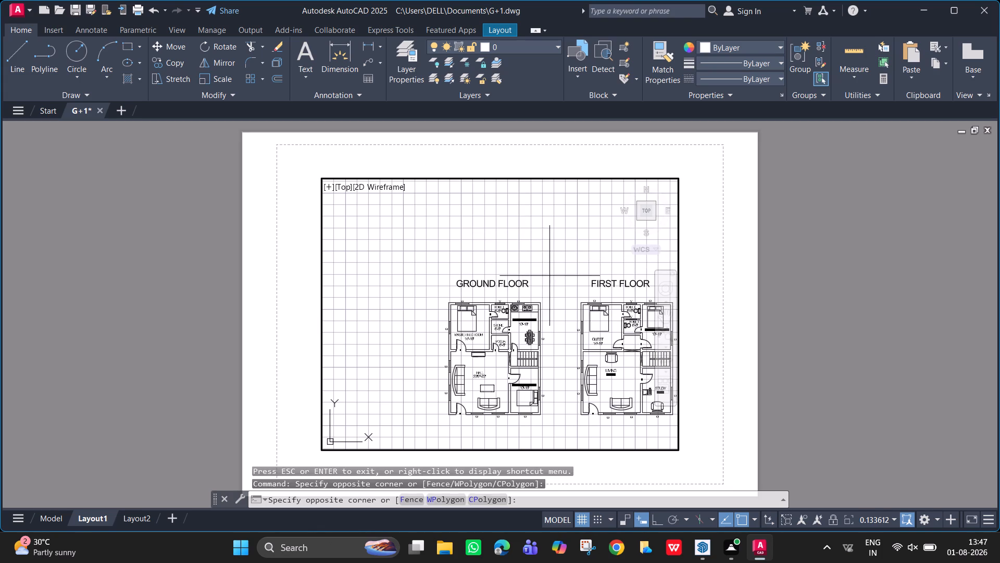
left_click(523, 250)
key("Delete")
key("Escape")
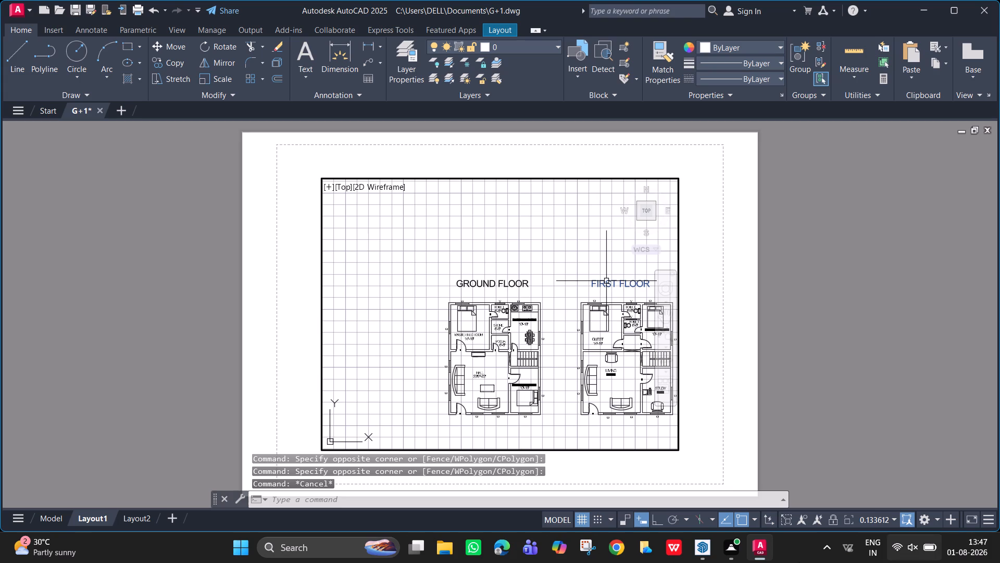
Configure Layout1's page setup with DWG To PDF.pc3, the monochrome.ctb plot style and ISO full bleed A4 (297.00 x 210.00 MM) paper.
left_click(150, 523)
left_click(79, 519)
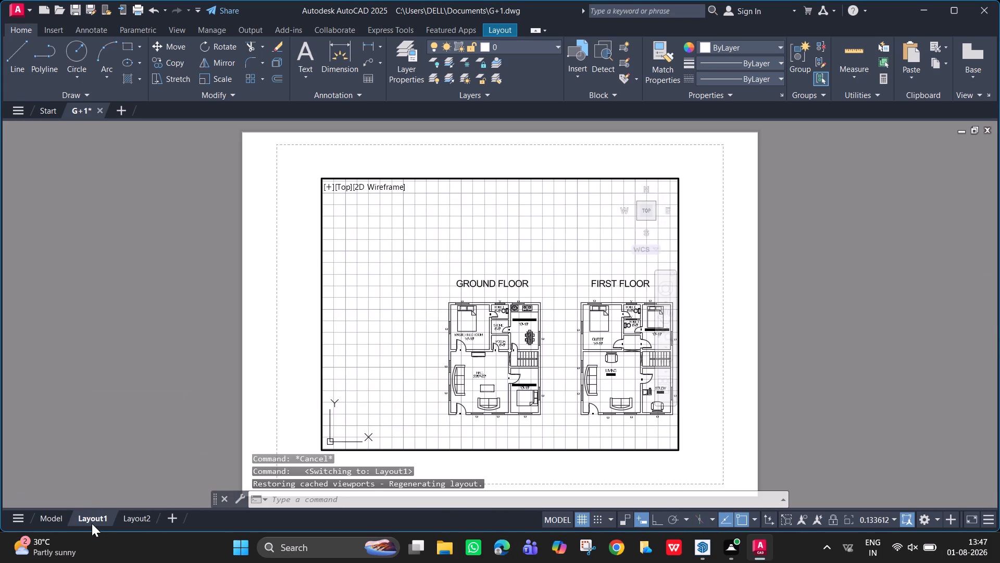
right_click(92, 523)
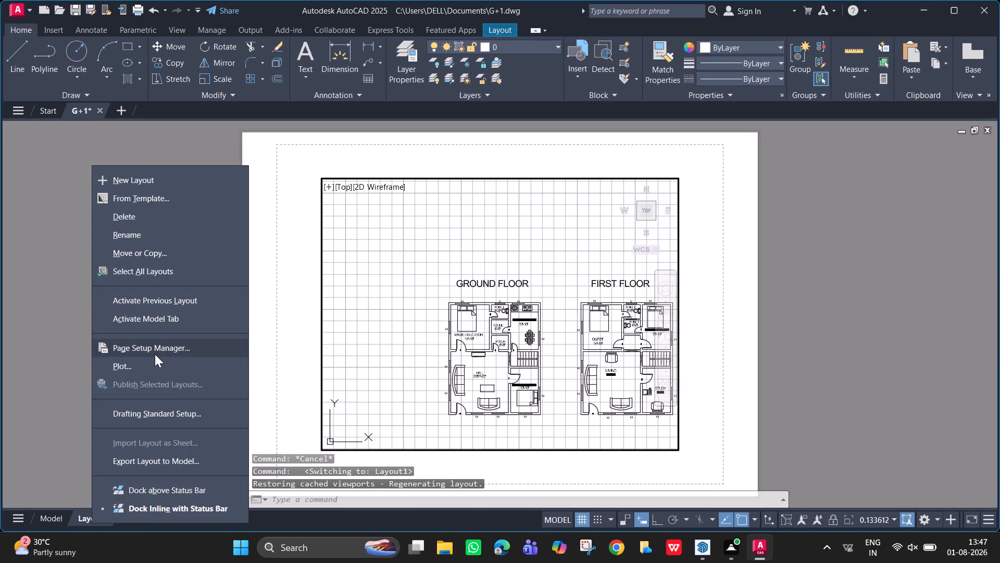
left_click(168, 340)
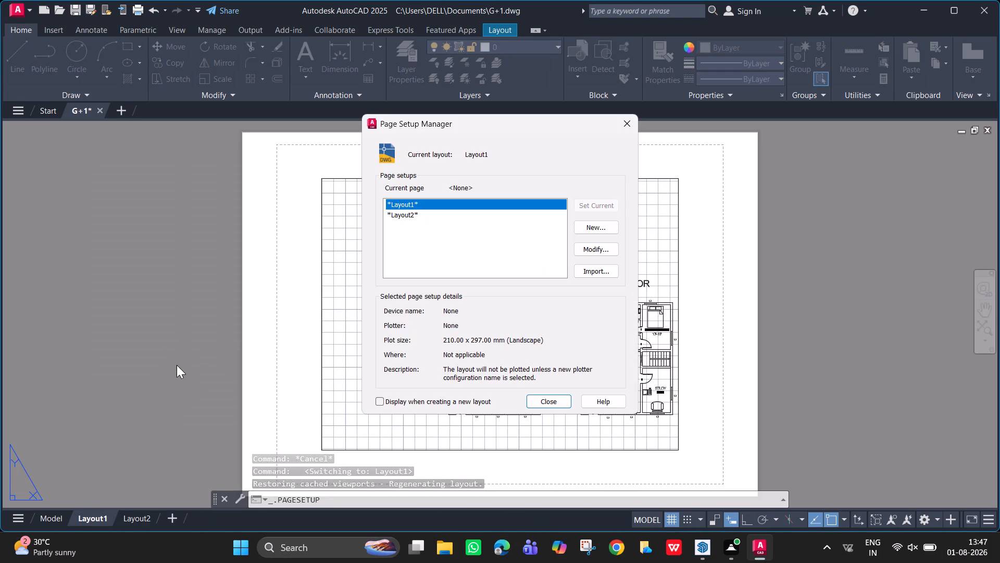
left_click(585, 251)
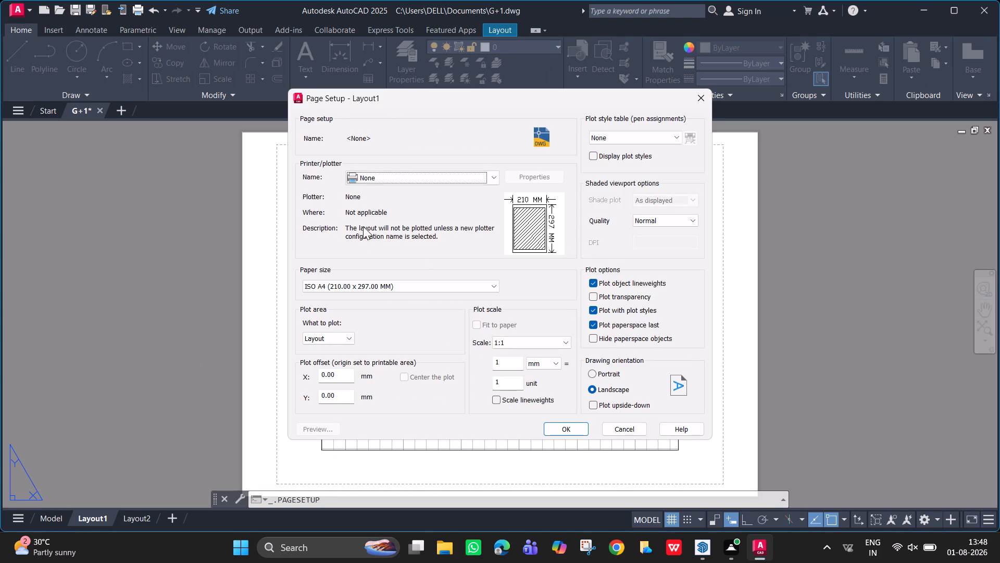
left_click(405, 185)
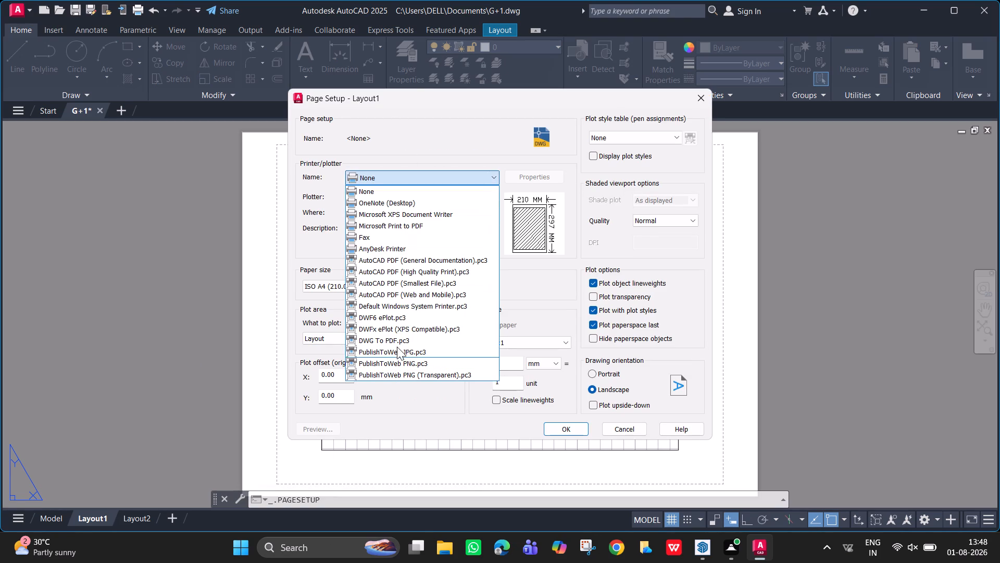
left_click(405, 341)
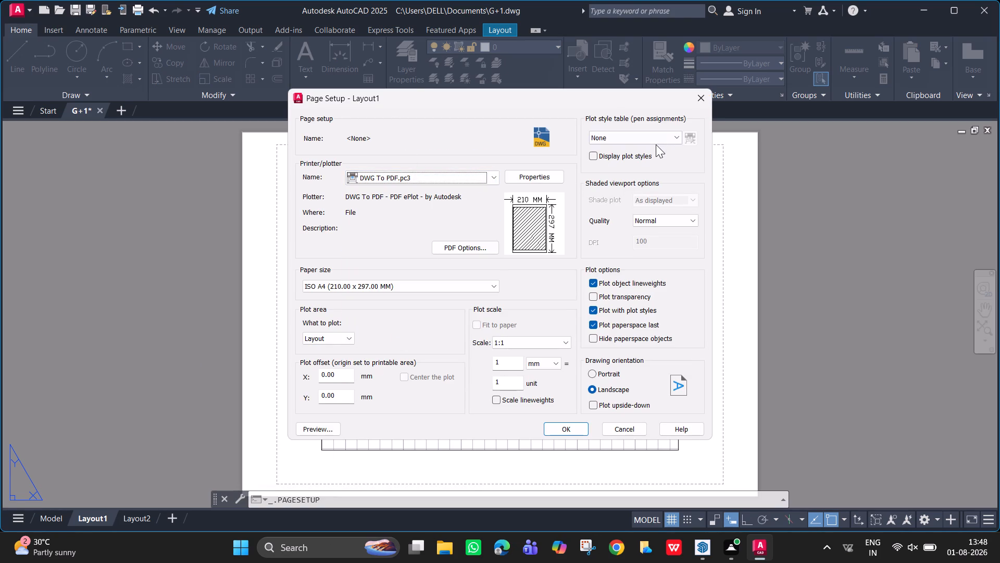
left_click(656, 139)
left_click(629, 202)
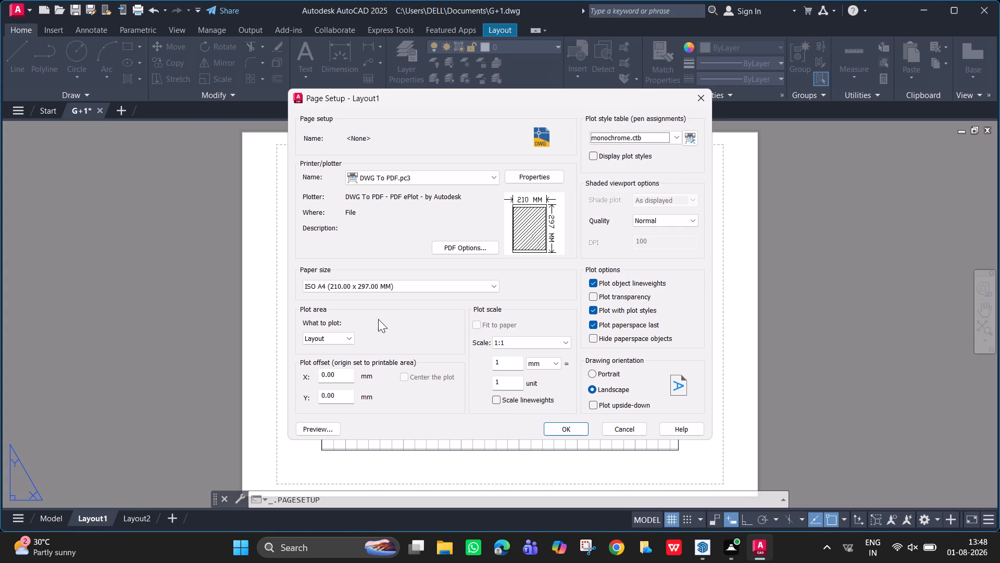
left_click(403, 288)
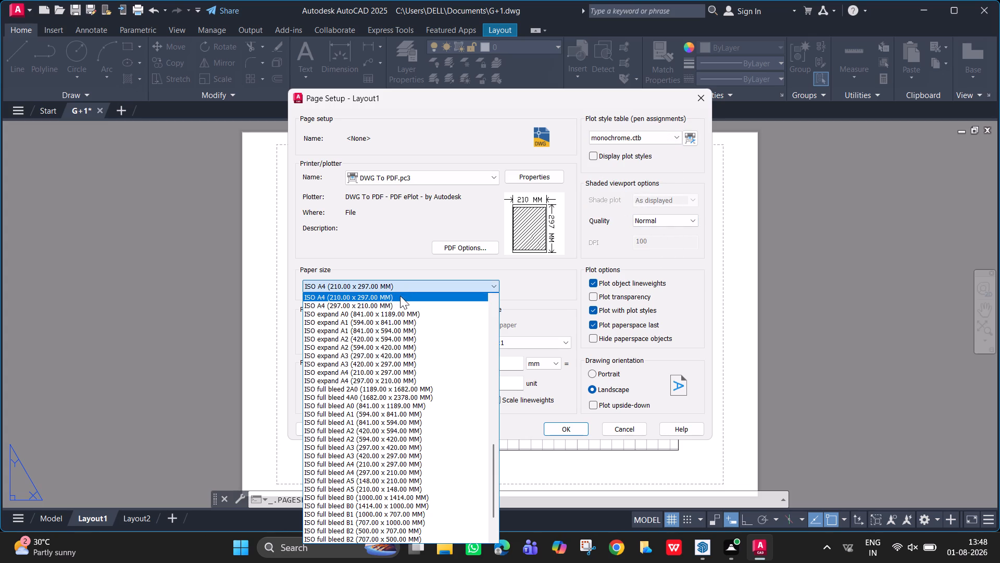
left_click(390, 468)
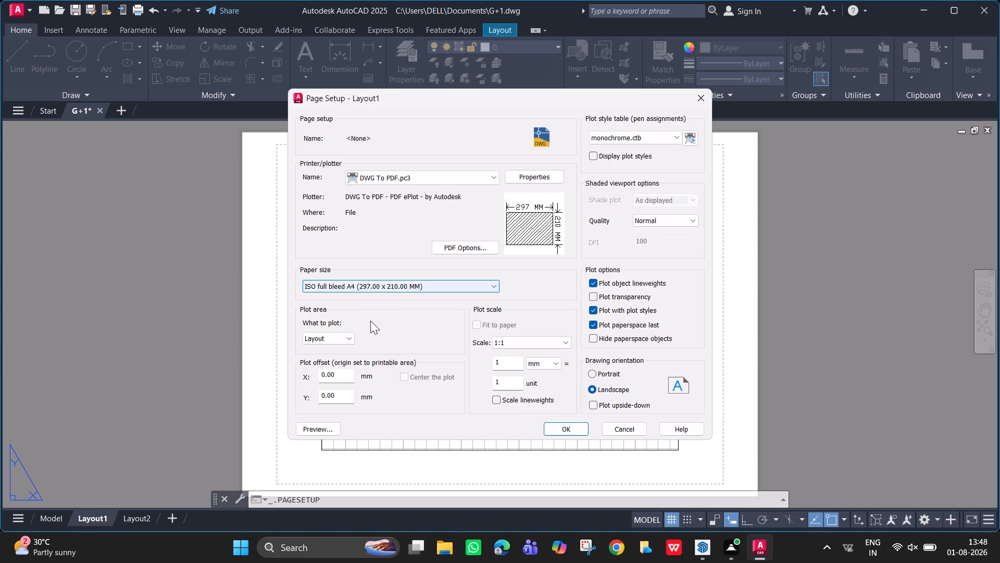
Set Layout1's plot scale to 1:1 in inches and apply the page setup.
left_click(551, 361)
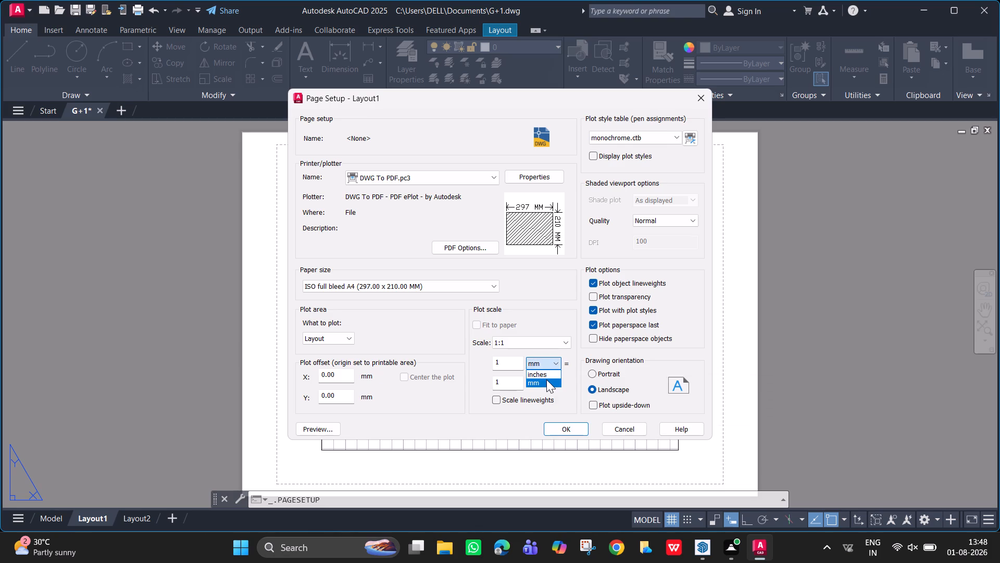
left_click(548, 372)
left_click(543, 336)
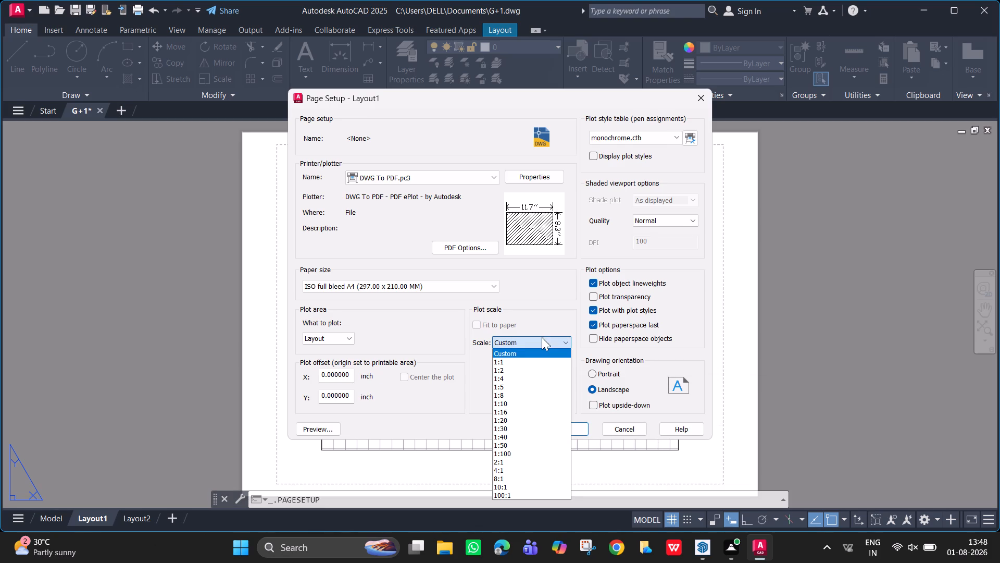
left_click(519, 359)
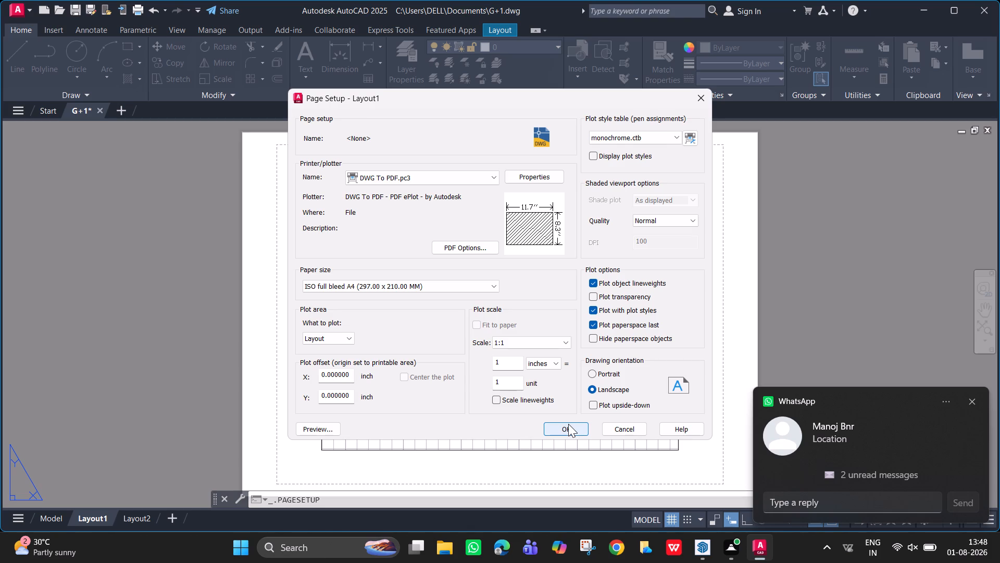
left_click(568, 424)
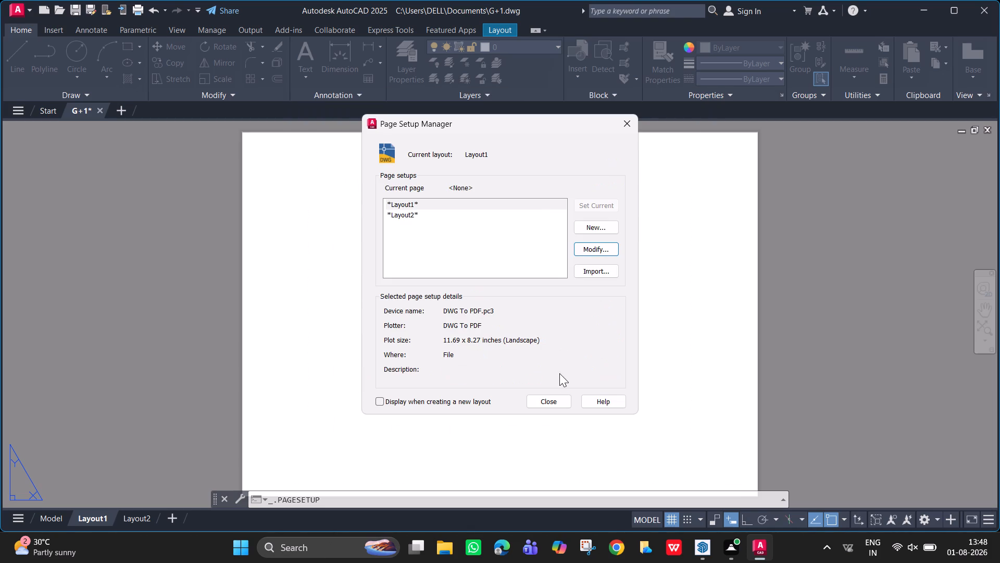
left_click(548, 403)
Delete the existing oversized viewport from Layout1.
scroll(541, 352, "down", 2)
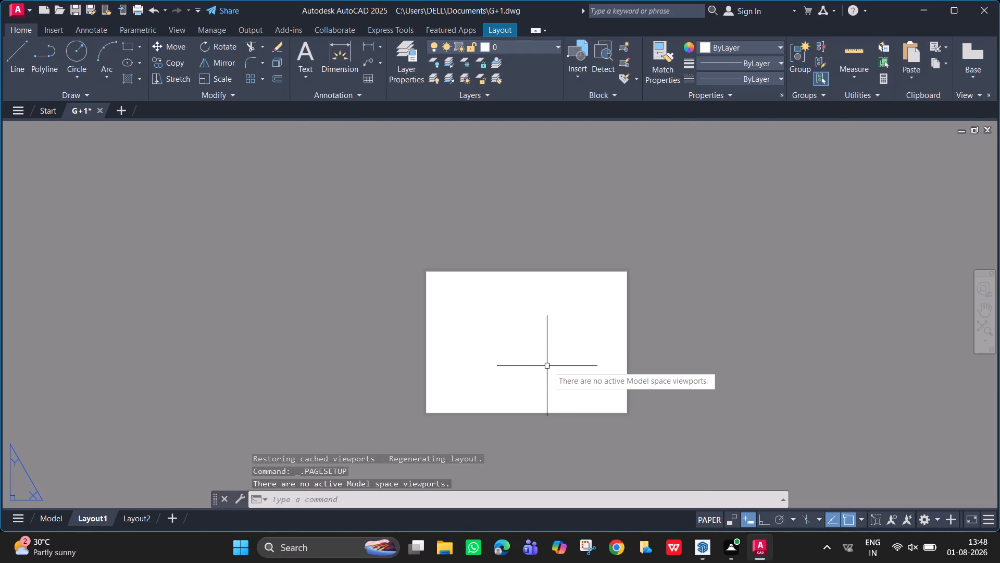
scroll(593, 339, "down", 4)
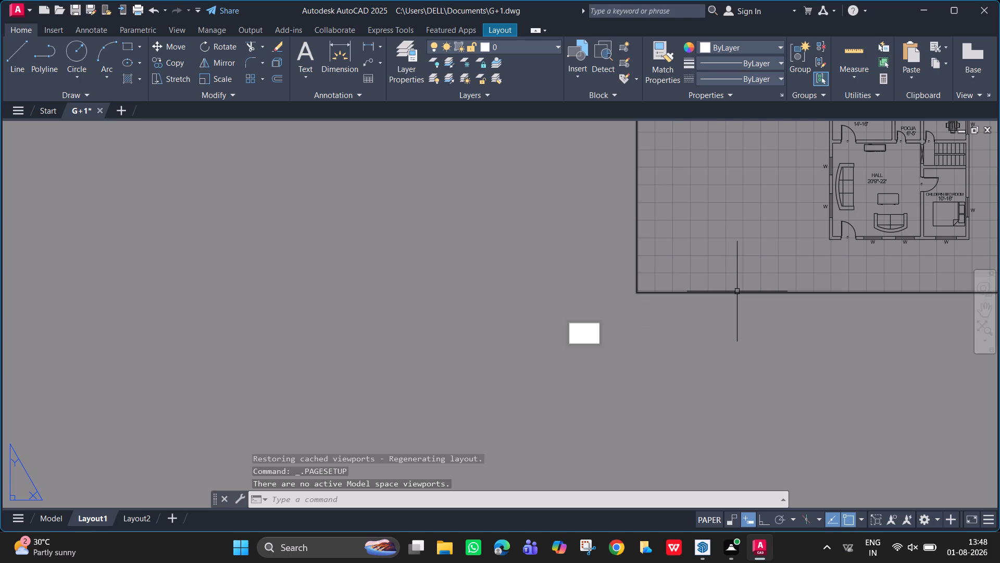
left_click(737, 291)
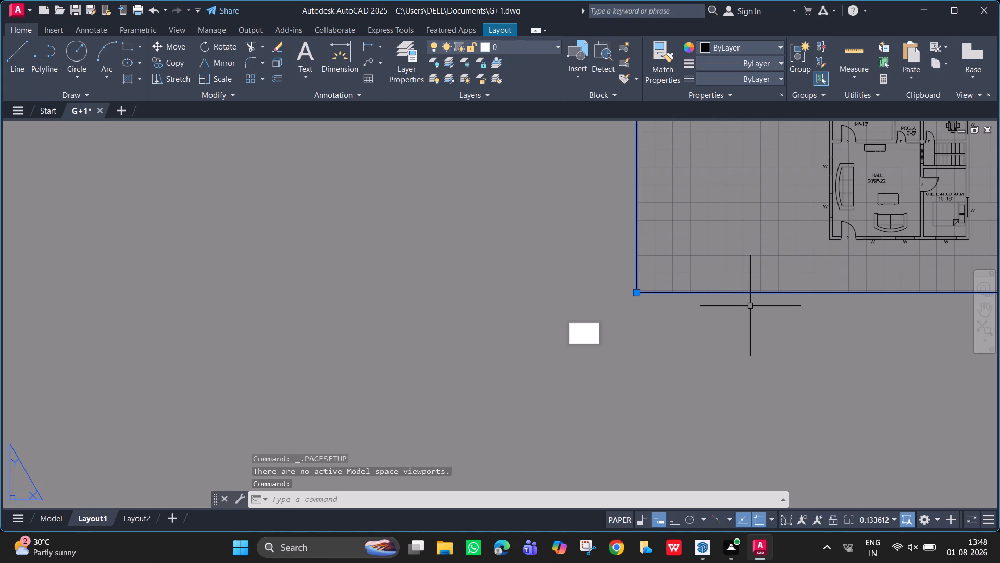
key("Delete")
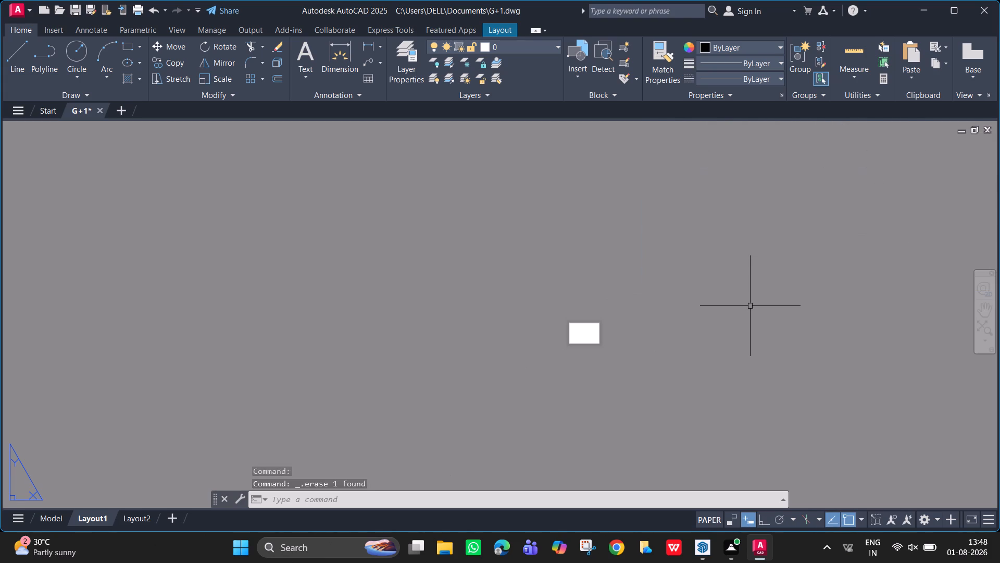
Create a rectangular viewport about 10 by 7 inches inside the Layout1 sheet, leaving a margin on all sides.
scroll(616, 304, "up", 1)
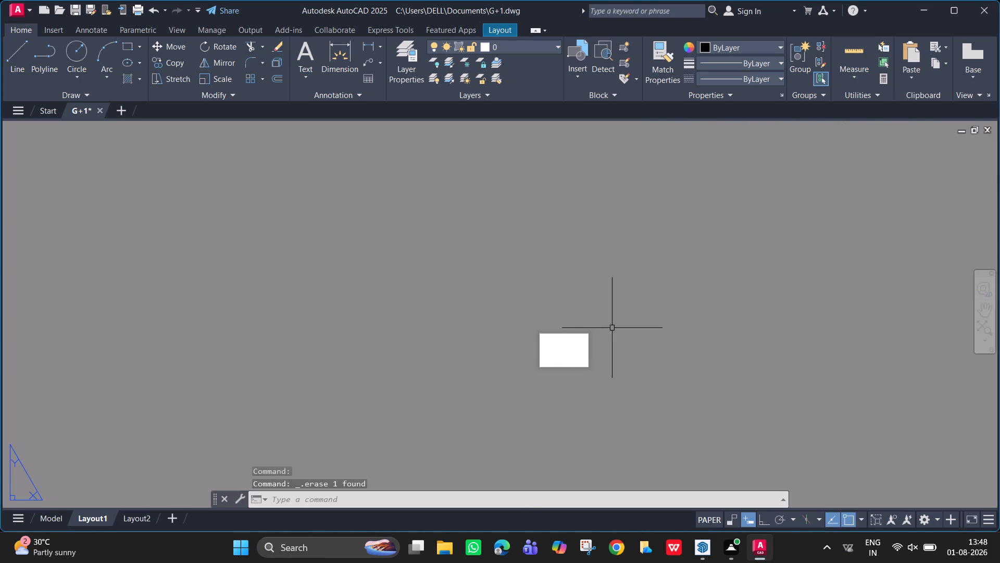
scroll(569, 400, "up", 2)
scroll(588, 358, "up", 1)
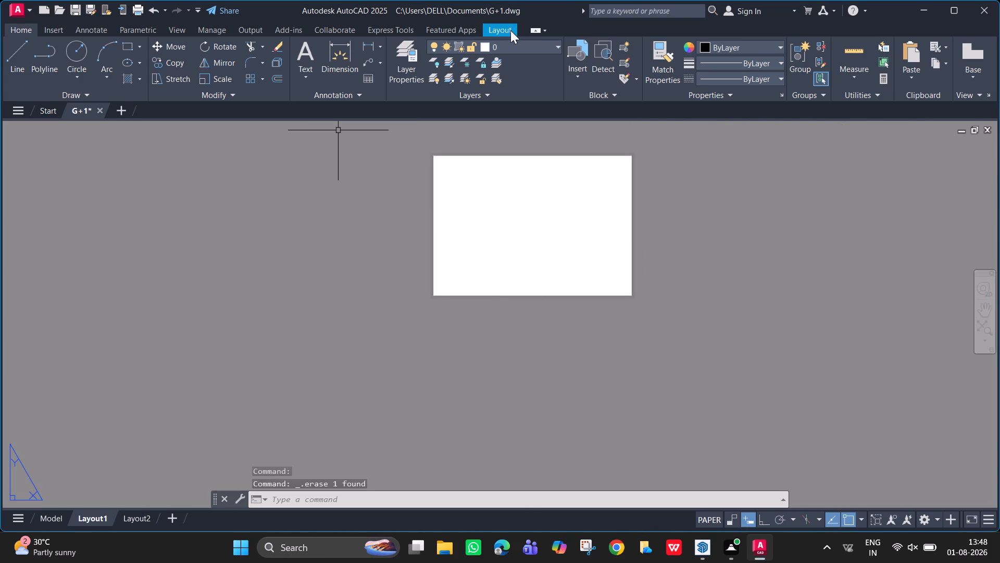
left_click(509, 29)
left_click(126, 46)
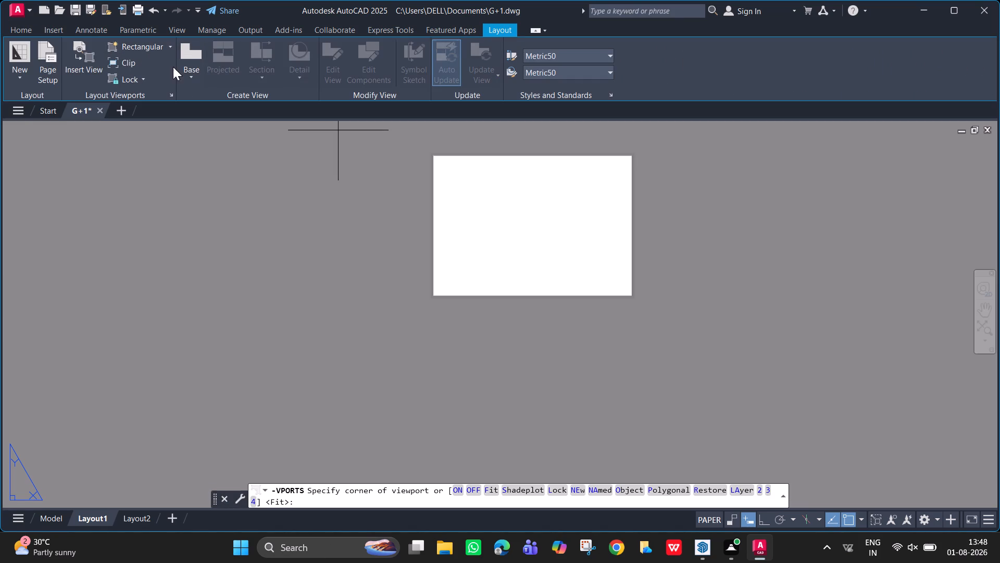
left_click(170, 46)
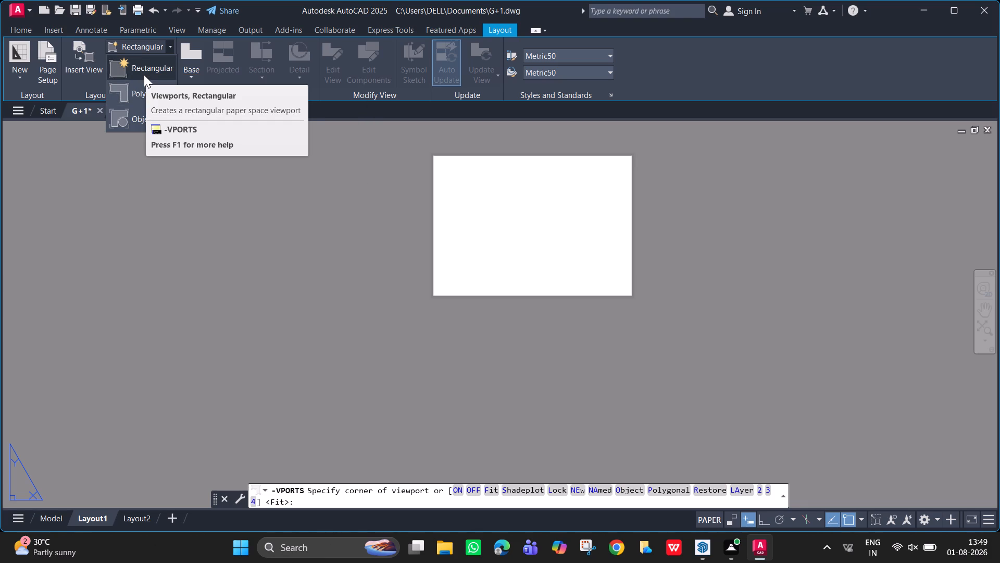
left_click(144, 75)
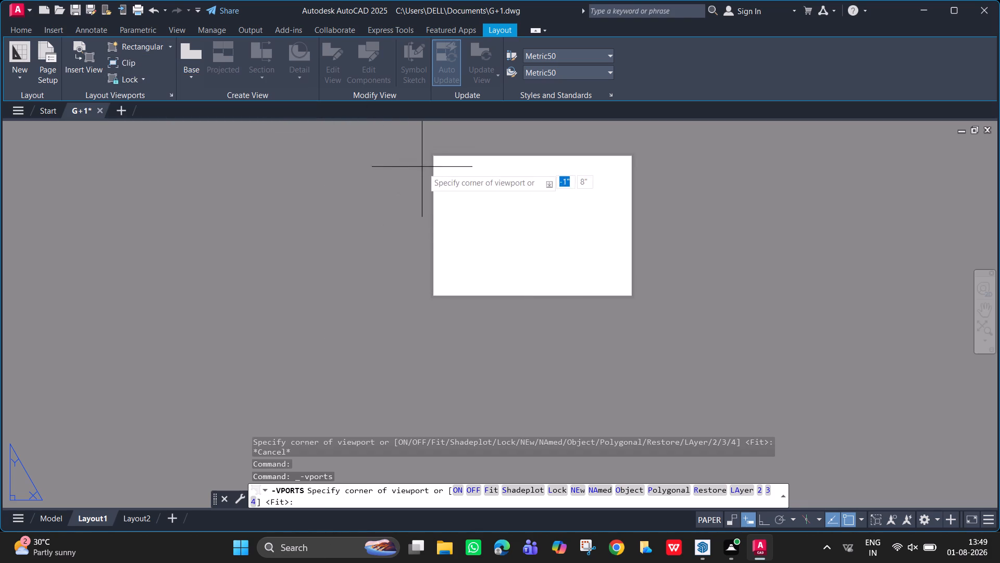
left_click(449, 168)
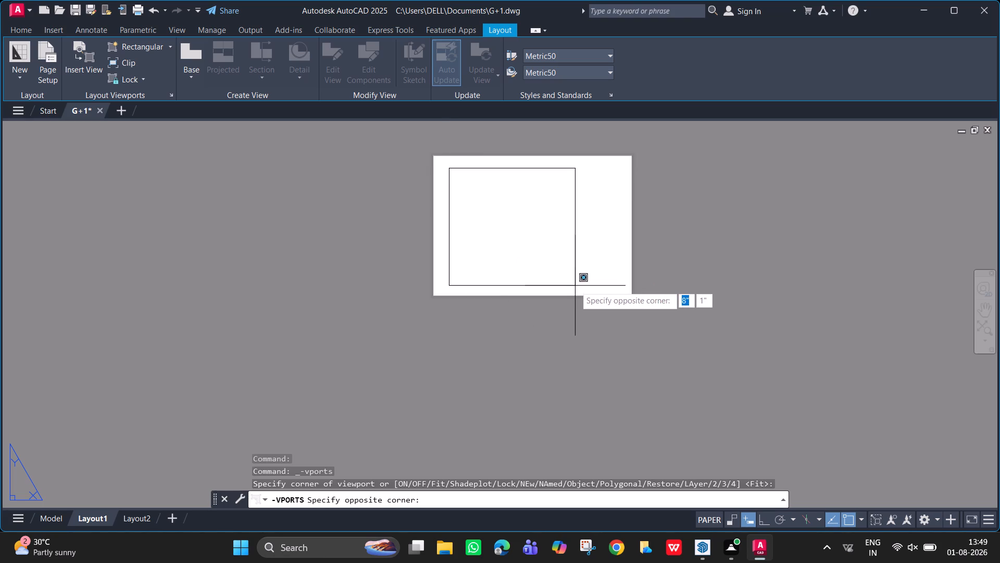
left_click(617, 284)
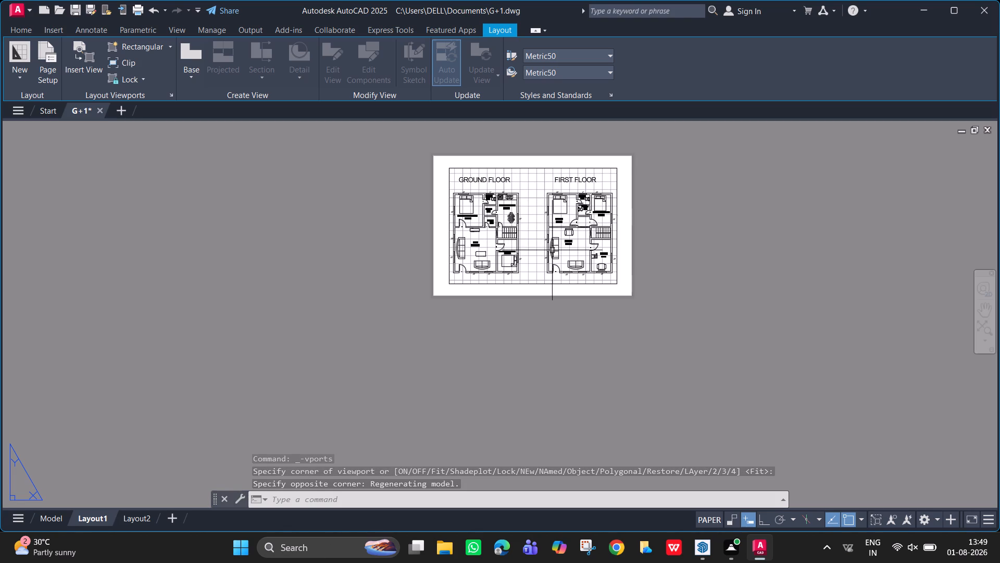
Activate the new viewport, turn off its grid and frame the ground floor plan inside it.
double_click(528, 231)
scroll(528, 231, "up", 1)
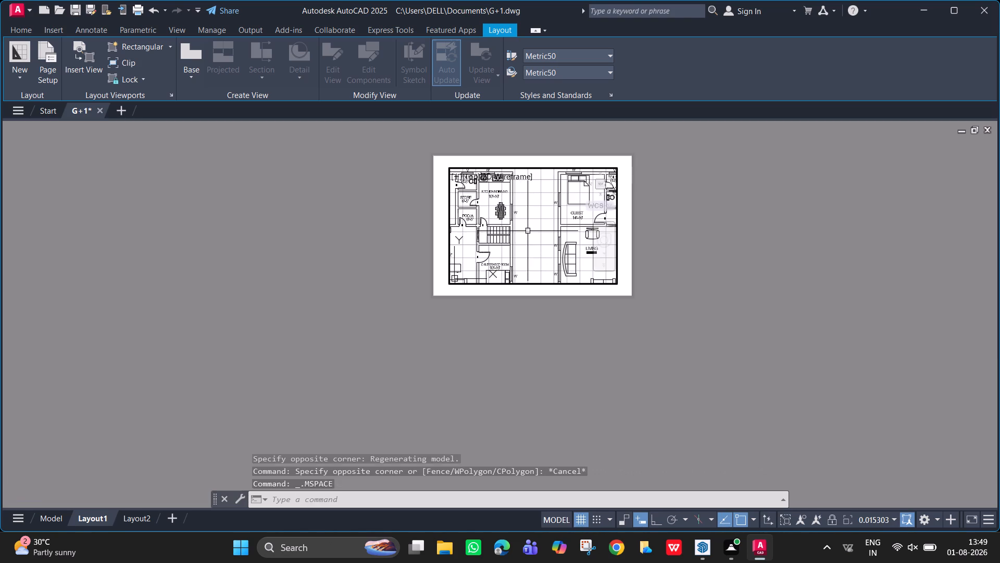
scroll(528, 231, "up", 1)
scroll(528, 231, "down", 1)
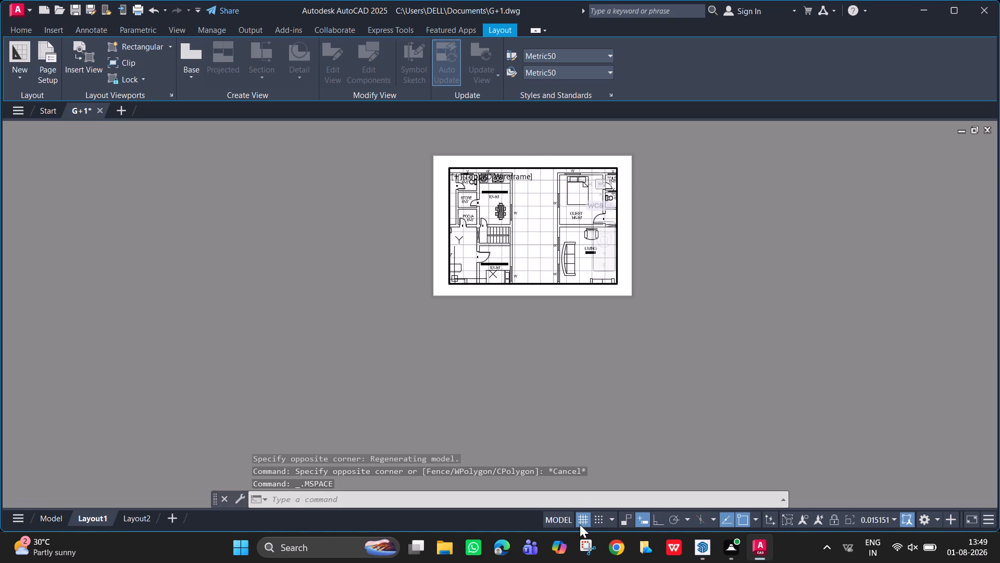
left_click(580, 524)
middle_click_drag(536, 244, 559, 259)
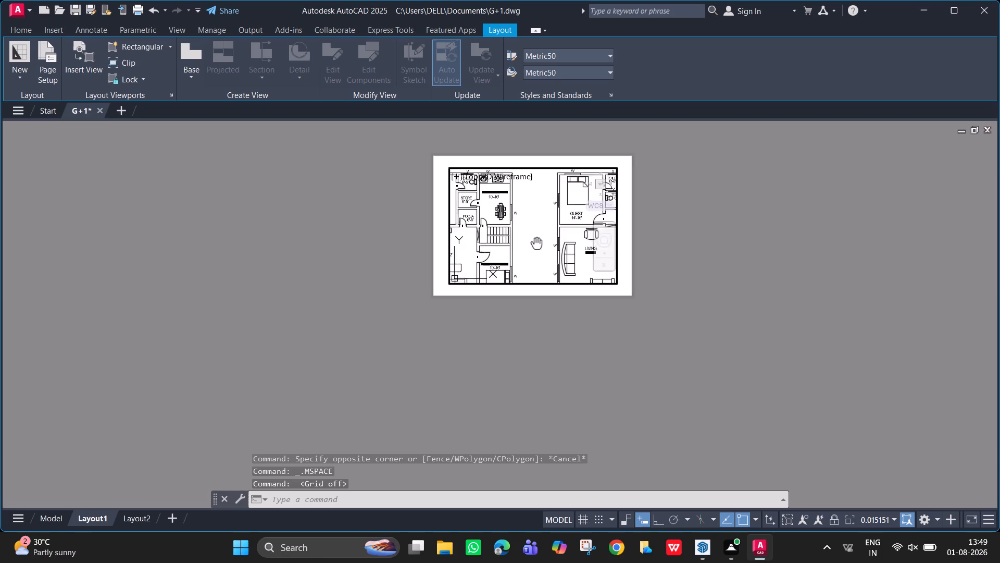
middle_click_drag(559, 259, 614, 266)
scroll(522, 248, "down", 1)
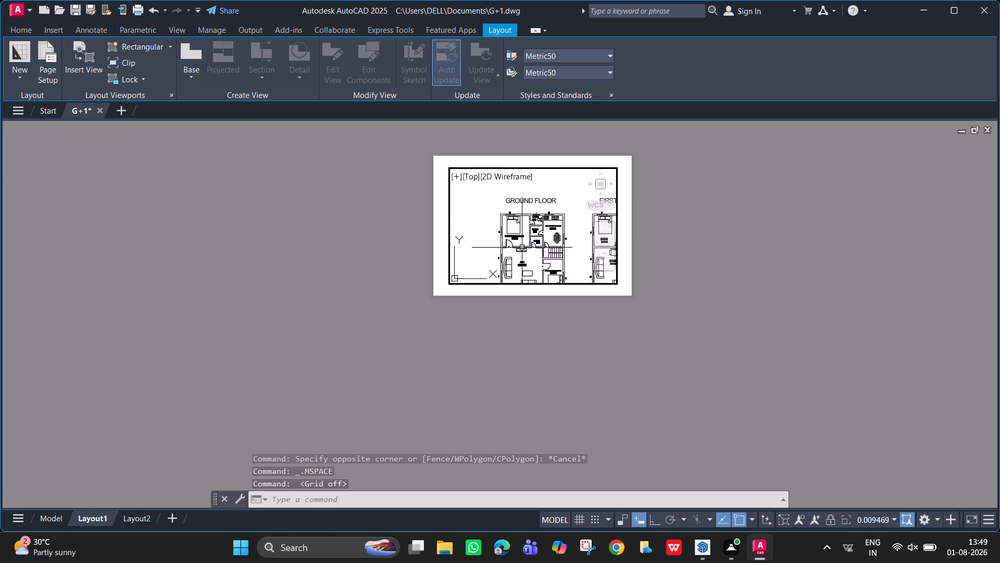
middle_click_drag(529, 242, 560, 220)
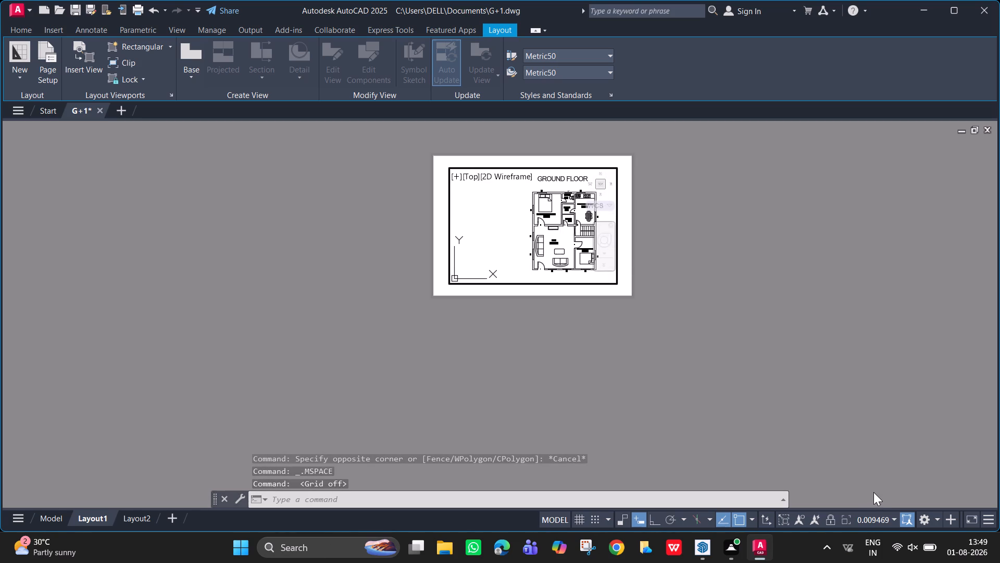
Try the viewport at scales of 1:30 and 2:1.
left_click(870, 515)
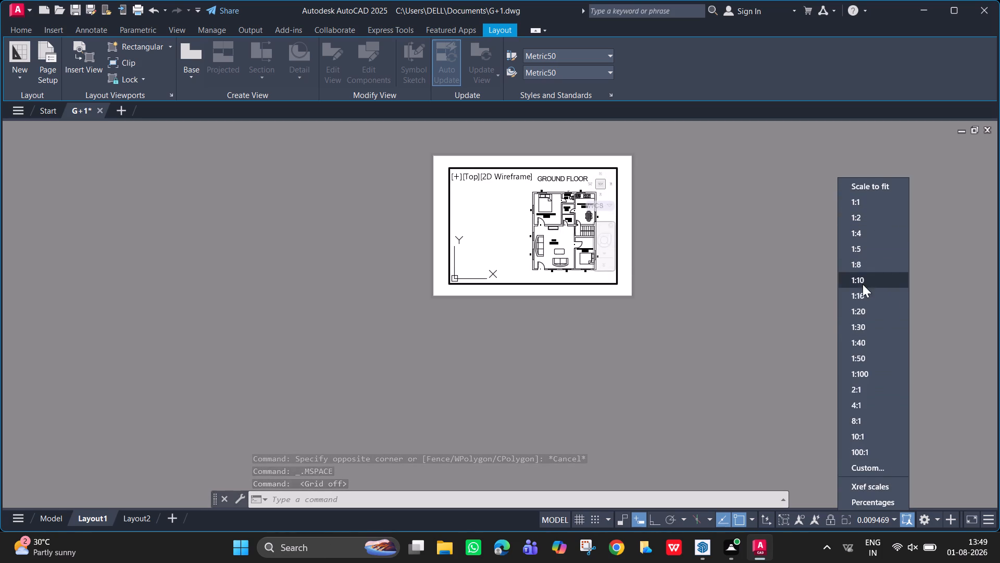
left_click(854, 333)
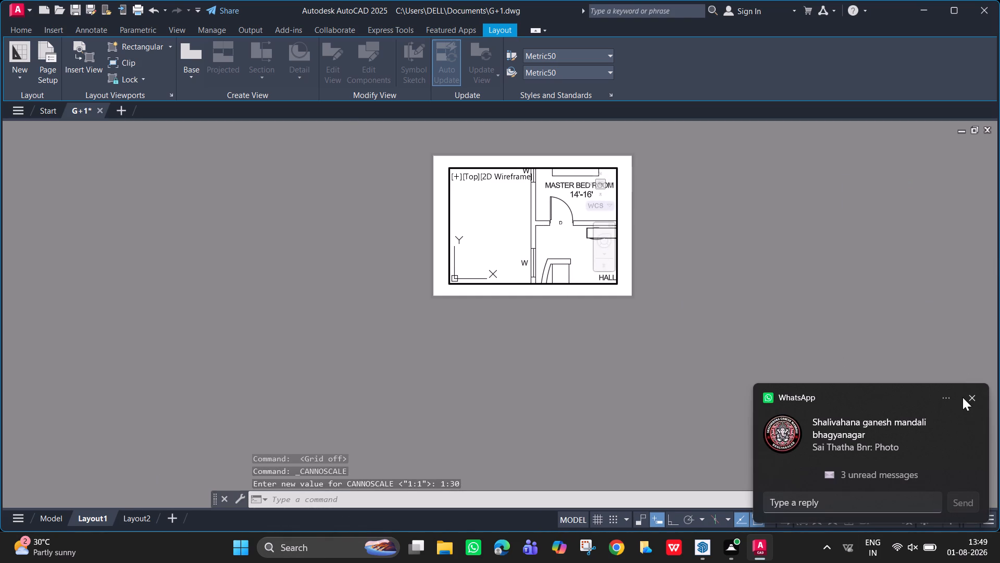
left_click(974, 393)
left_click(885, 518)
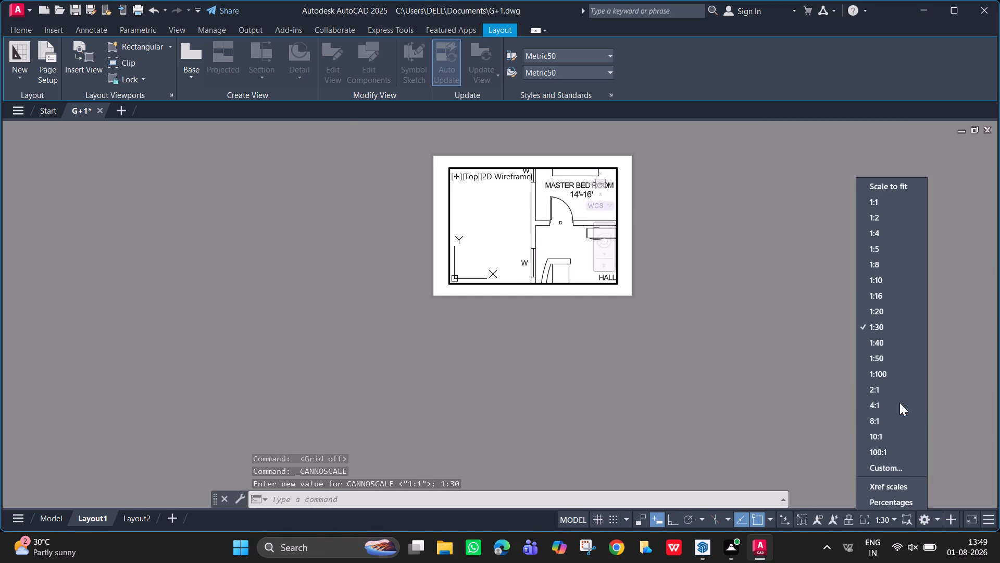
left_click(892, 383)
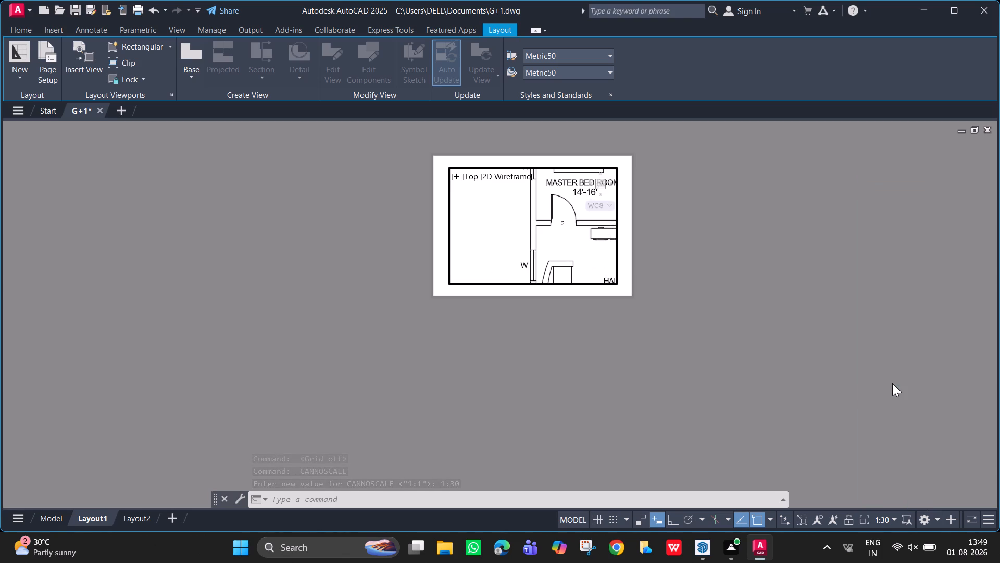
Set the viewport scale to 1:100 and shift the ground floor plan closer to the viewport's centre.
left_click(878, 521)
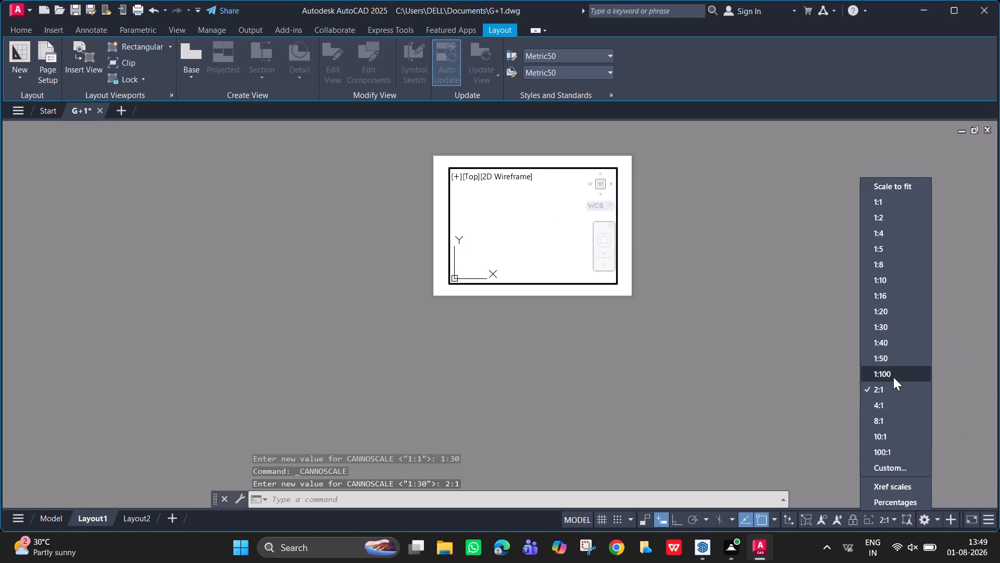
left_click(893, 377)
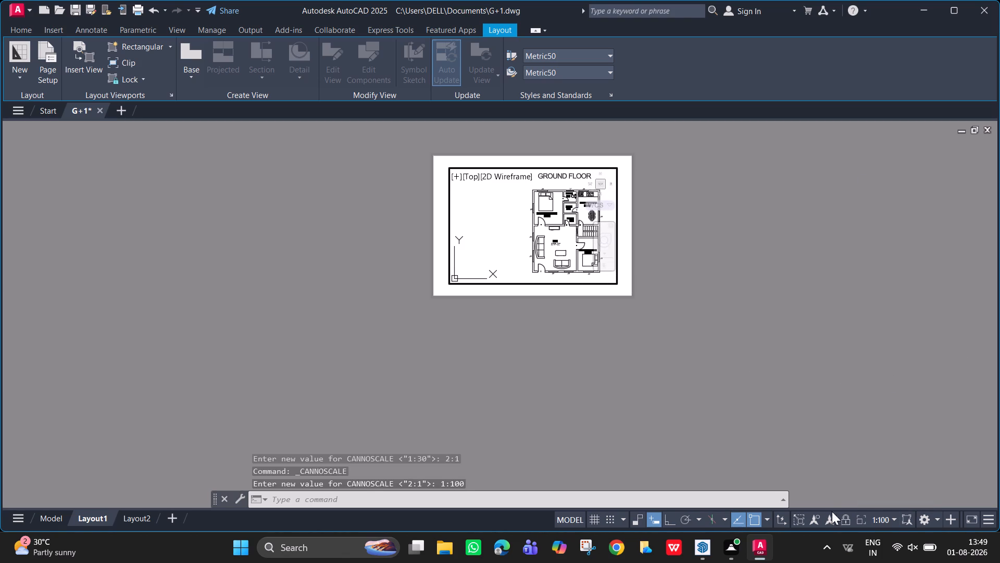
left_click(881, 528)
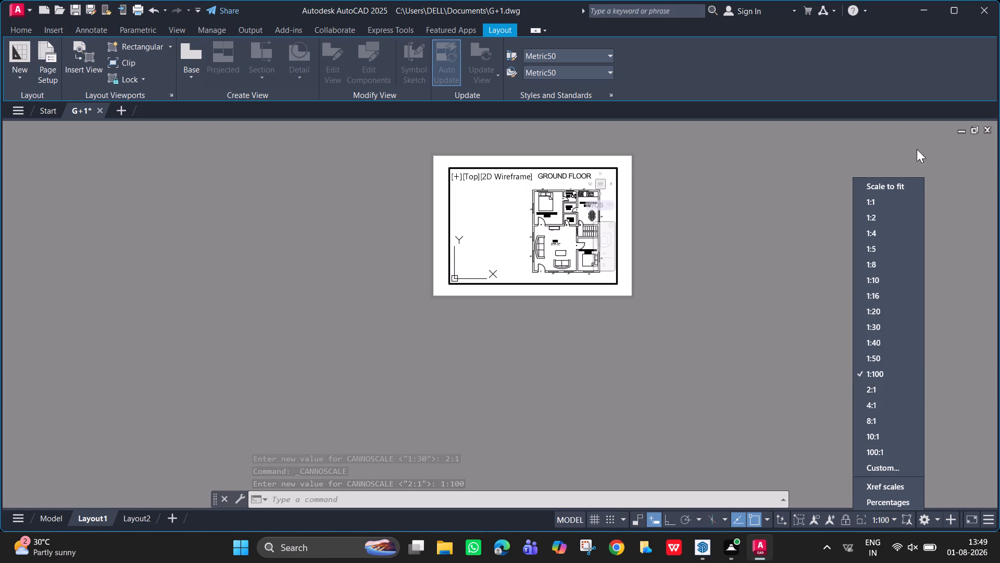
left_click(816, 265)
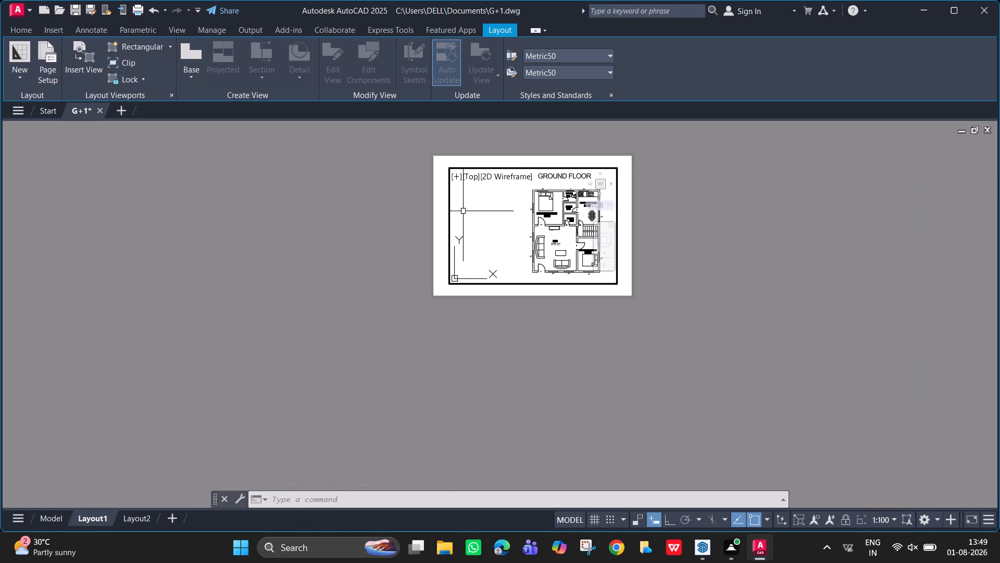
middle_click_drag(567, 229, 560, 232)
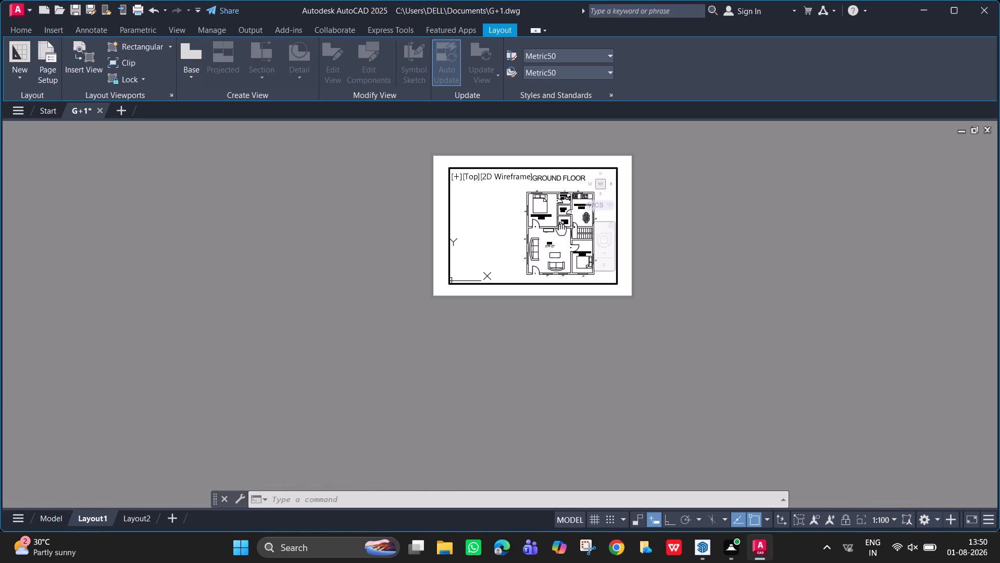
middle_click_drag(560, 232, 549, 229)
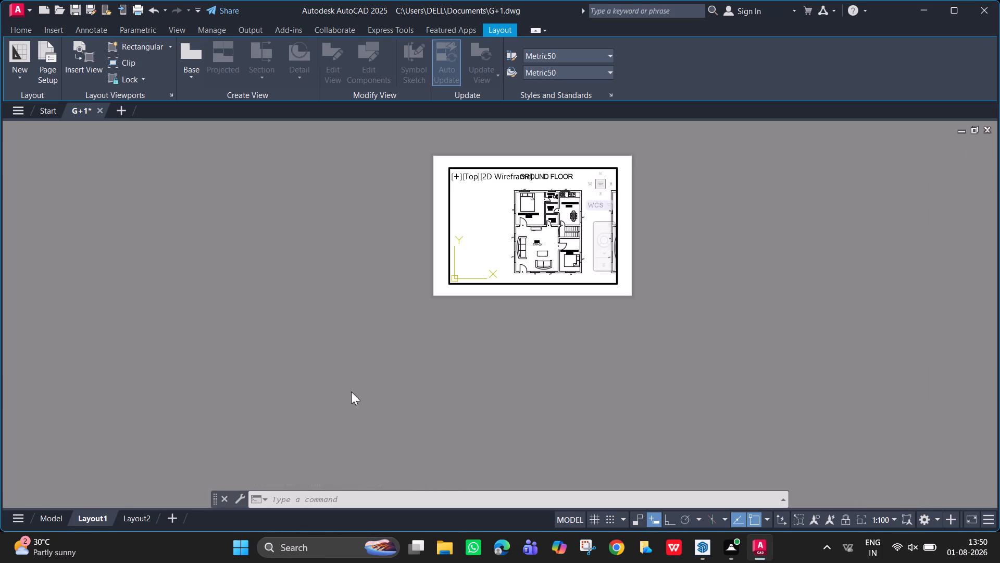
In model space, move the whole first floor plan with its title about 46'-3" horizontally away from the ground floor plan.
left_click(58, 510)
left_click(51, 523)
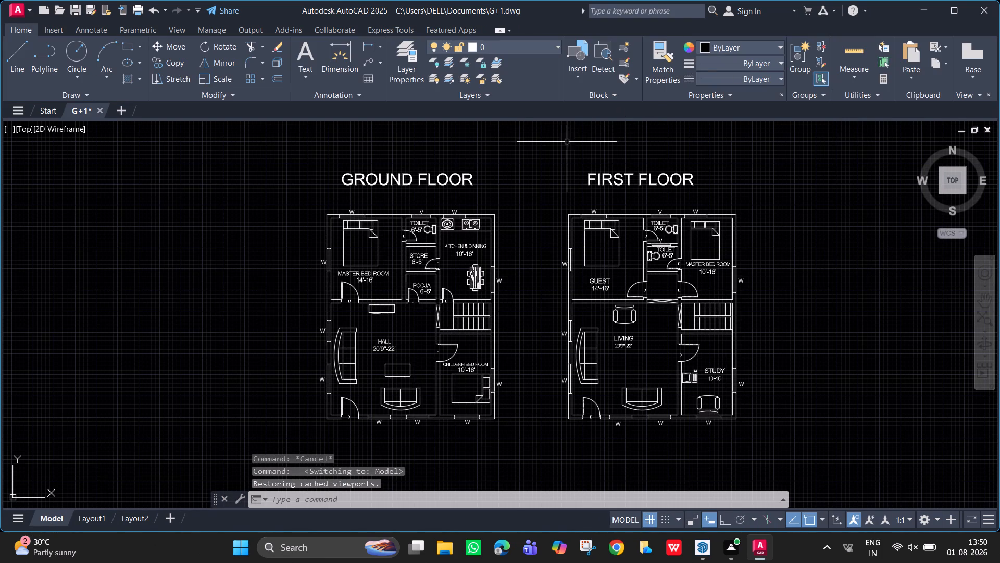
left_click(538, 145)
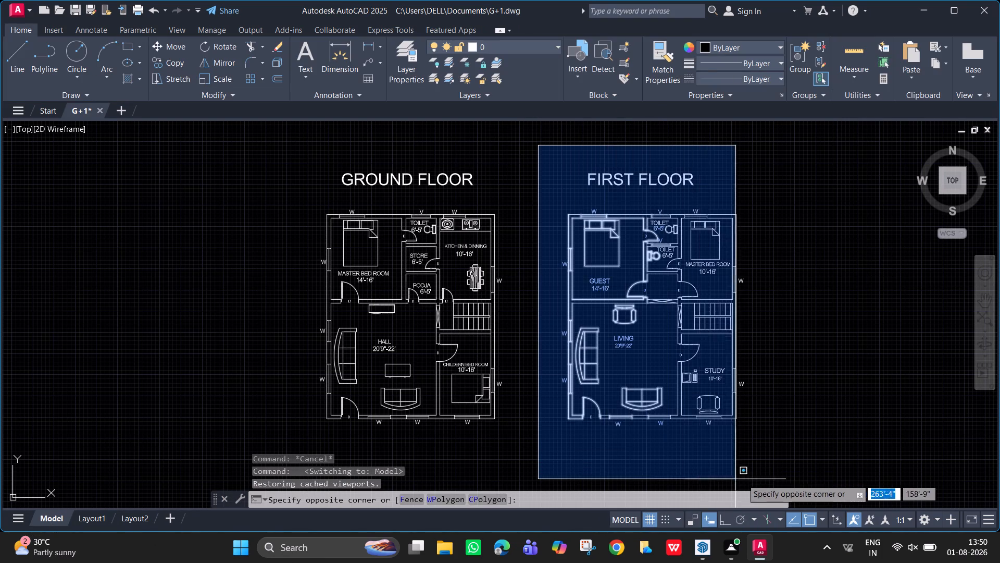
left_click(786, 470)
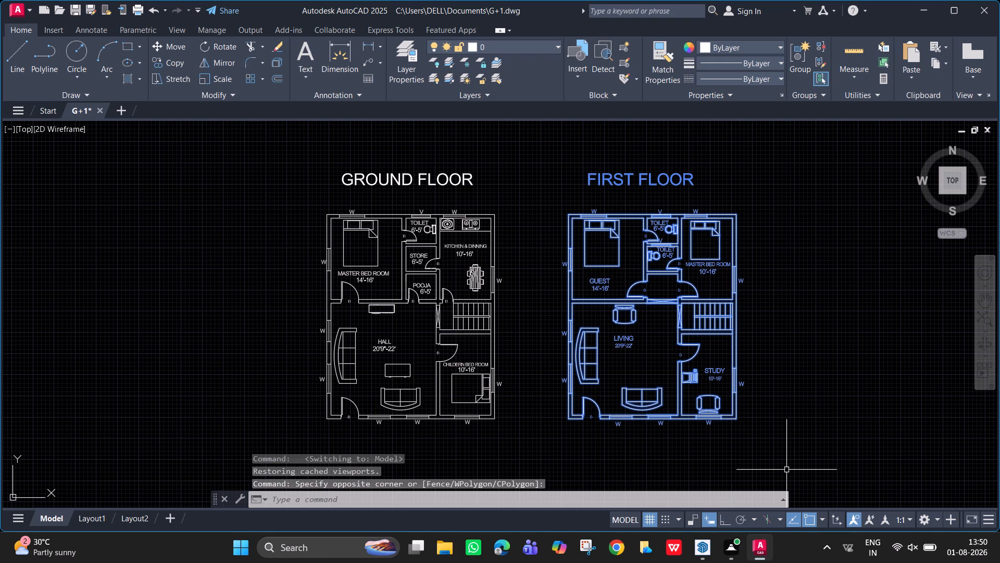
key("m")
key("Return")
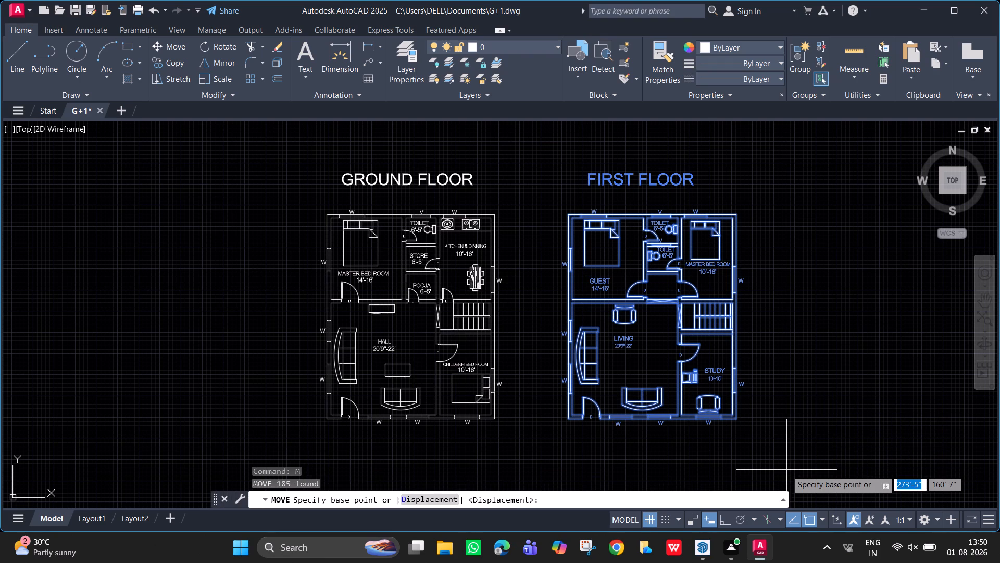
left_click(571, 421)
scroll(882, 429, "down", 3)
middle_click_drag(862, 440, 861, 440)
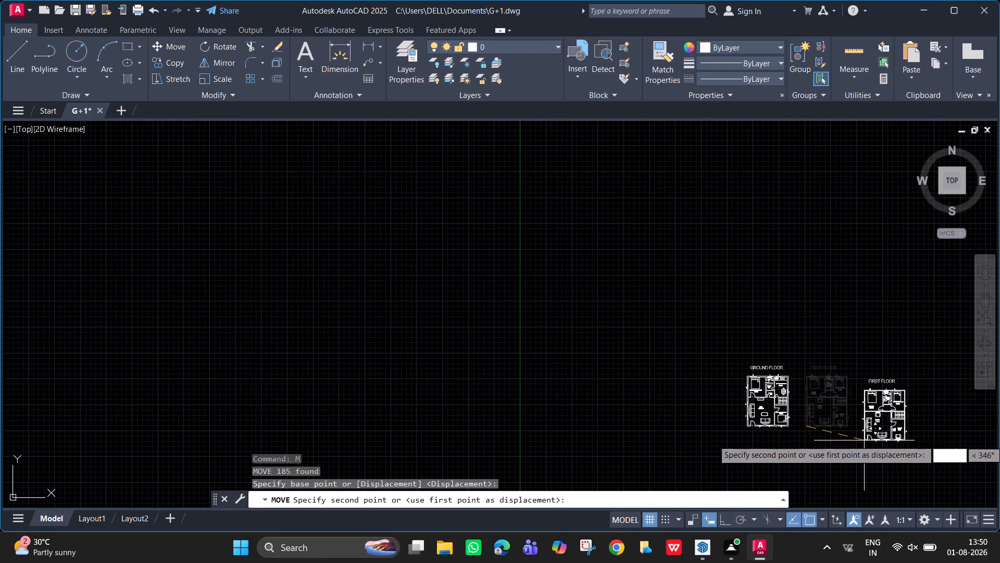
middle_click_drag(861, 440, 593, 432)
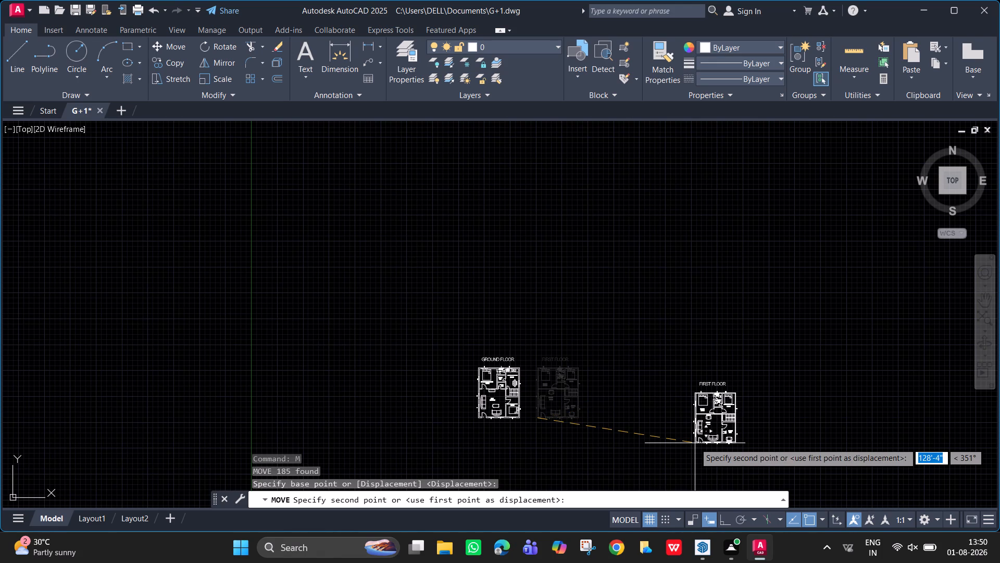
key("F8")
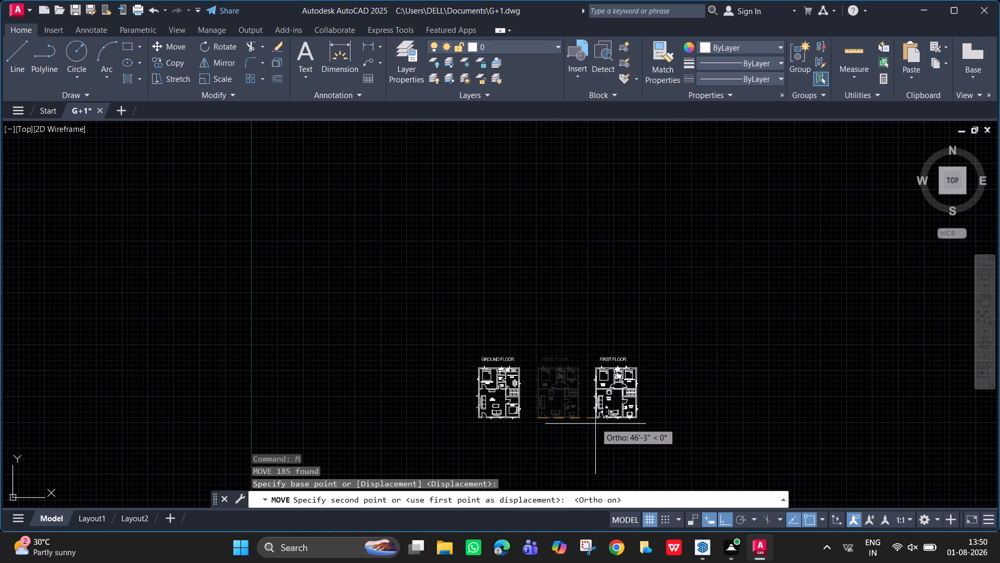
left_click(595, 424)
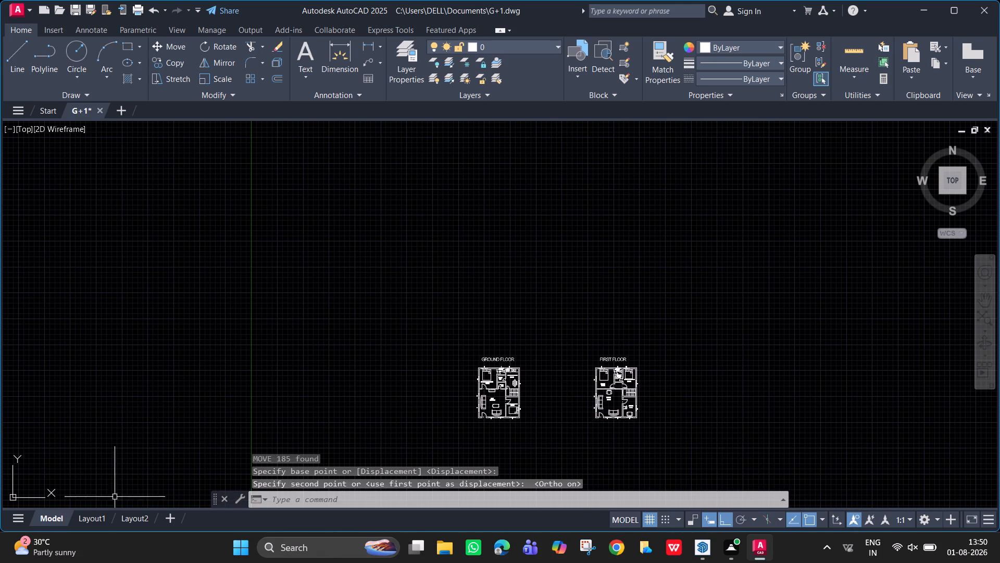
Centre the ground floor plan in the Layout1 viewport at its 1:100 scale, and return to paper space.
left_click(92, 524)
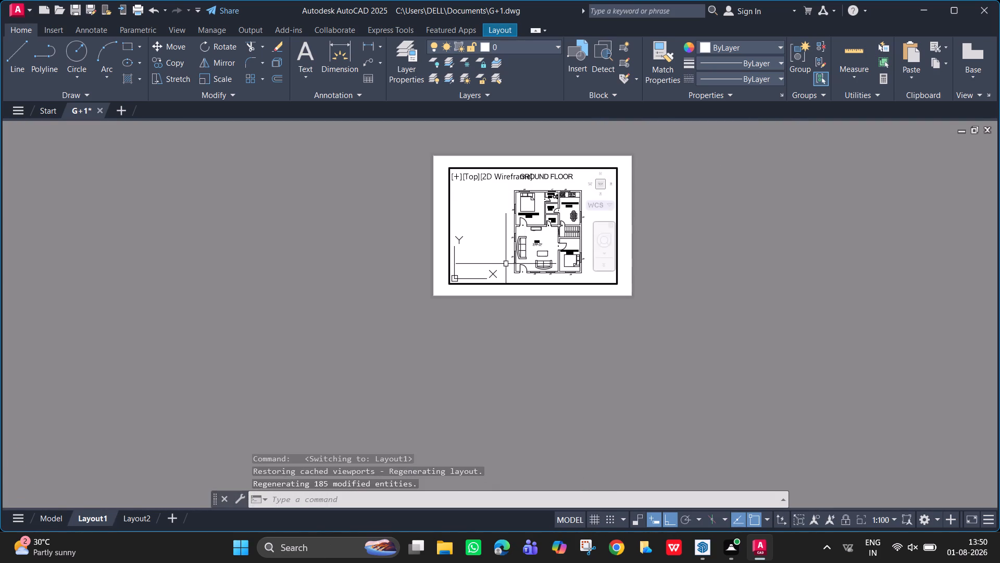
middle_click_drag(544, 262, 518, 277)
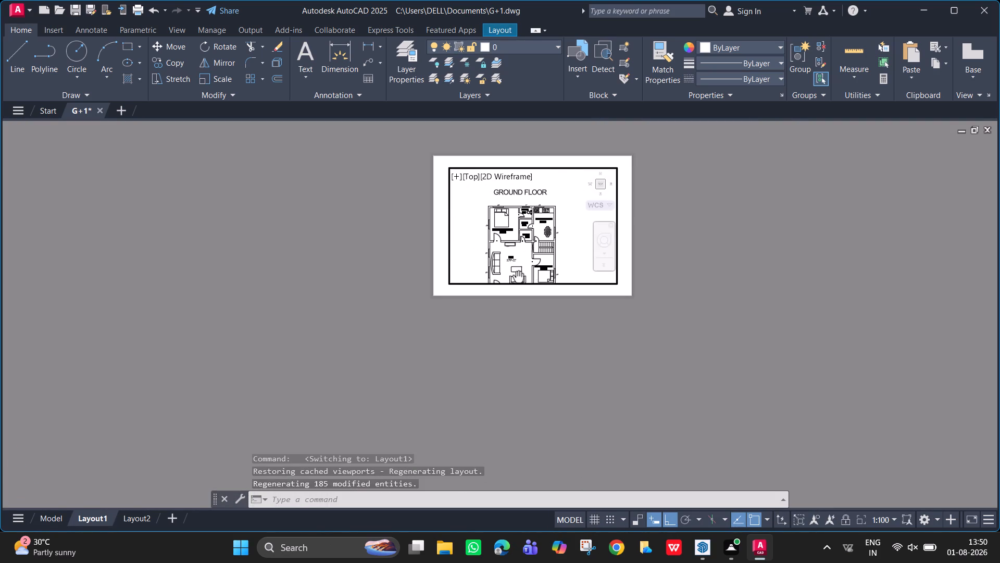
middle_click_drag(518, 277, 522, 265)
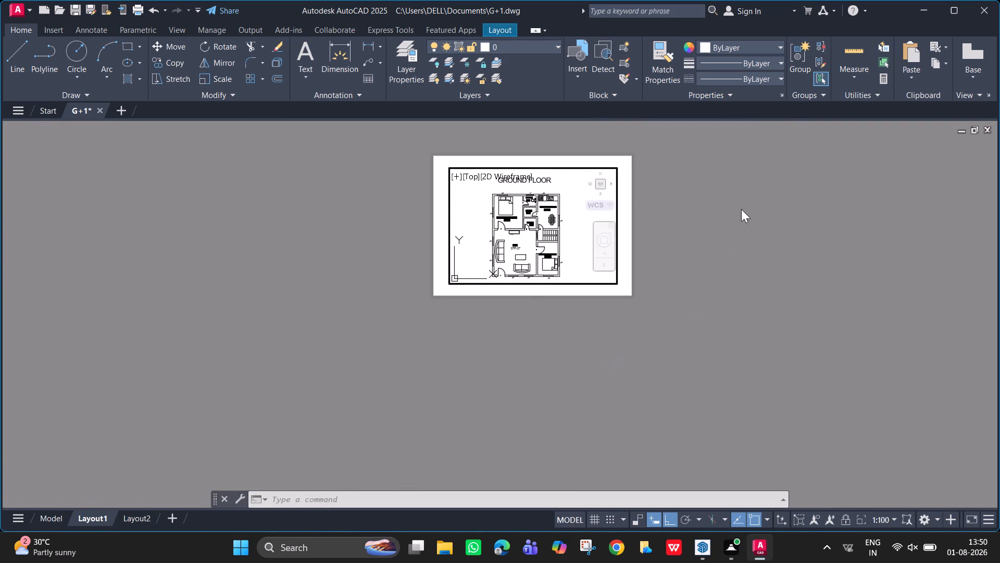
double_click(672, 191)
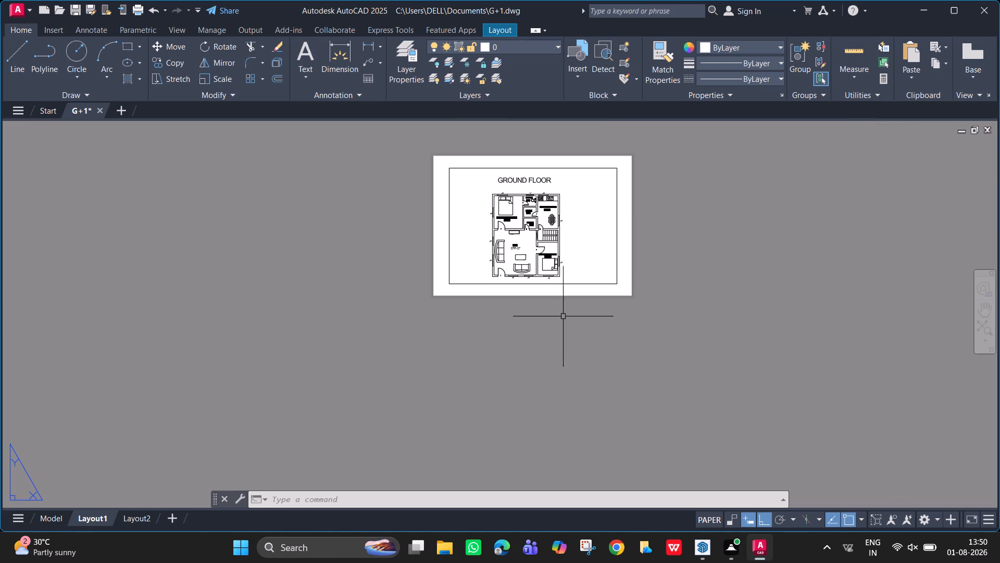
Preview the Layout1 plot from its page setup and leave the setup unchanged.
right_click(94, 536)
right_click(96, 525)
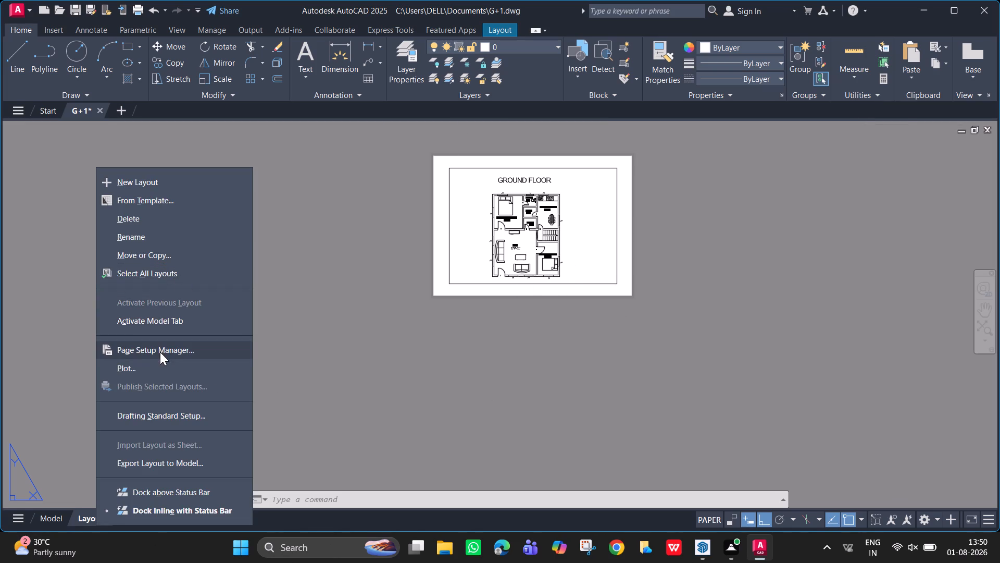
left_click(162, 347)
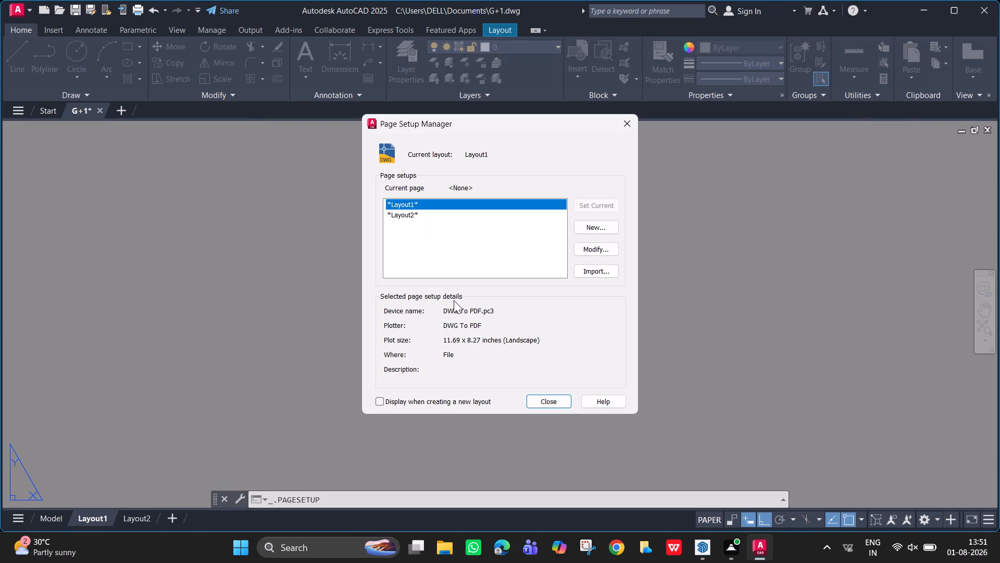
left_click(598, 258)
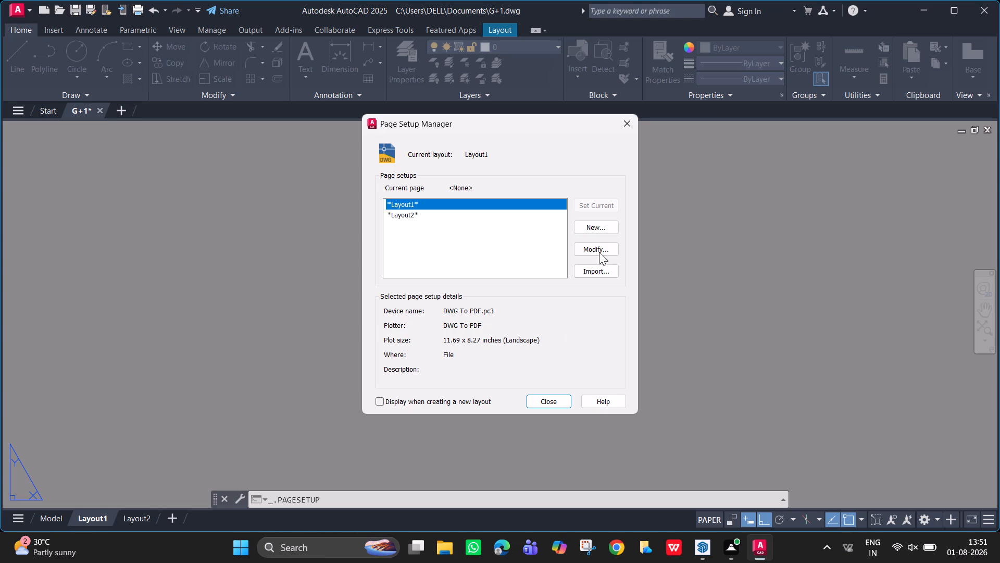
left_click(599, 252)
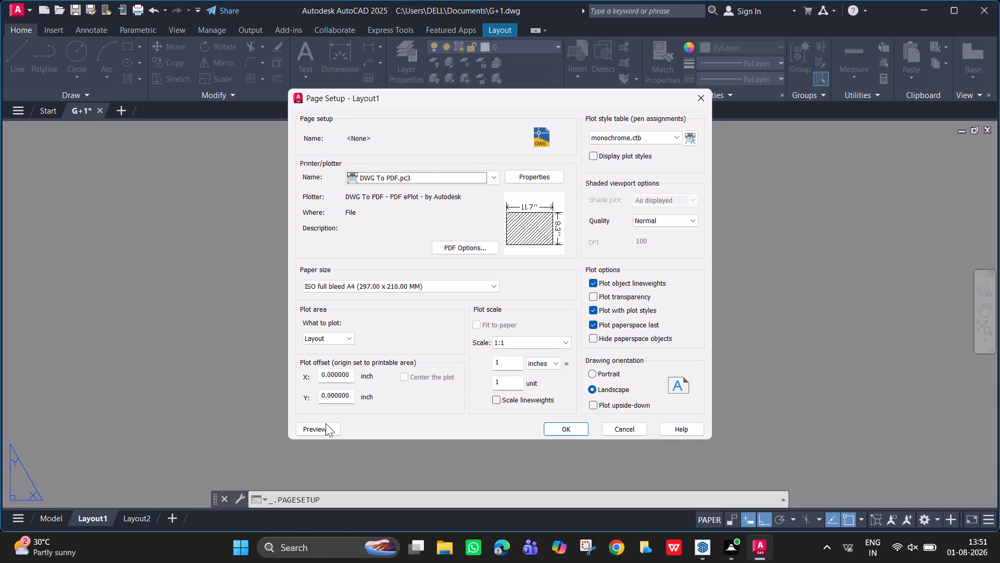
left_click(326, 423)
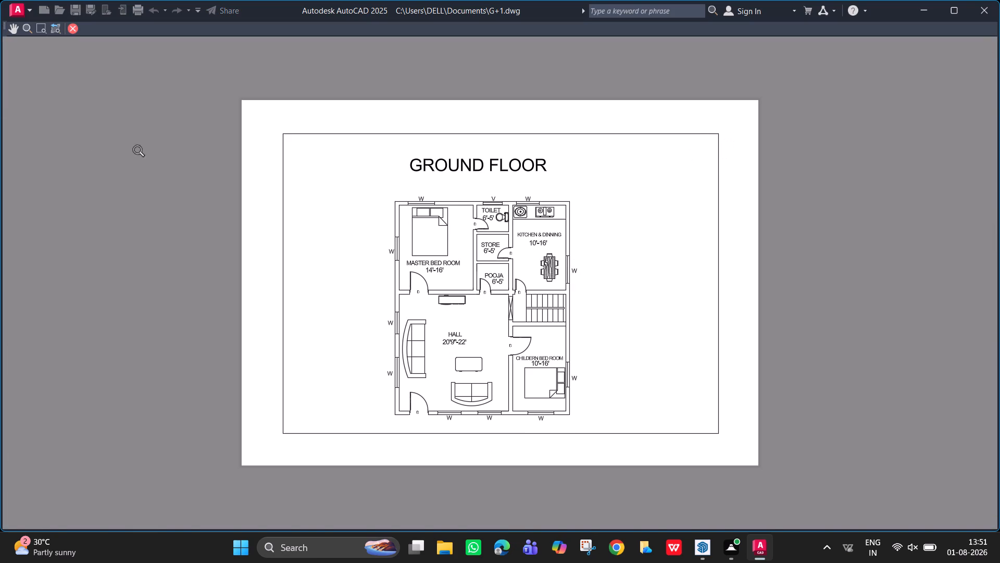
left_click(71, 30)
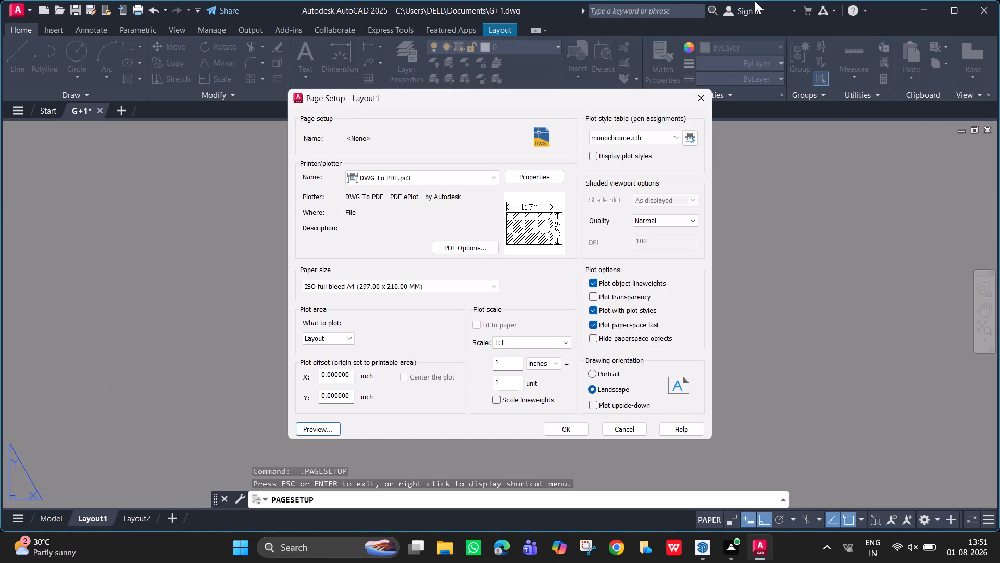
left_click(694, 97)
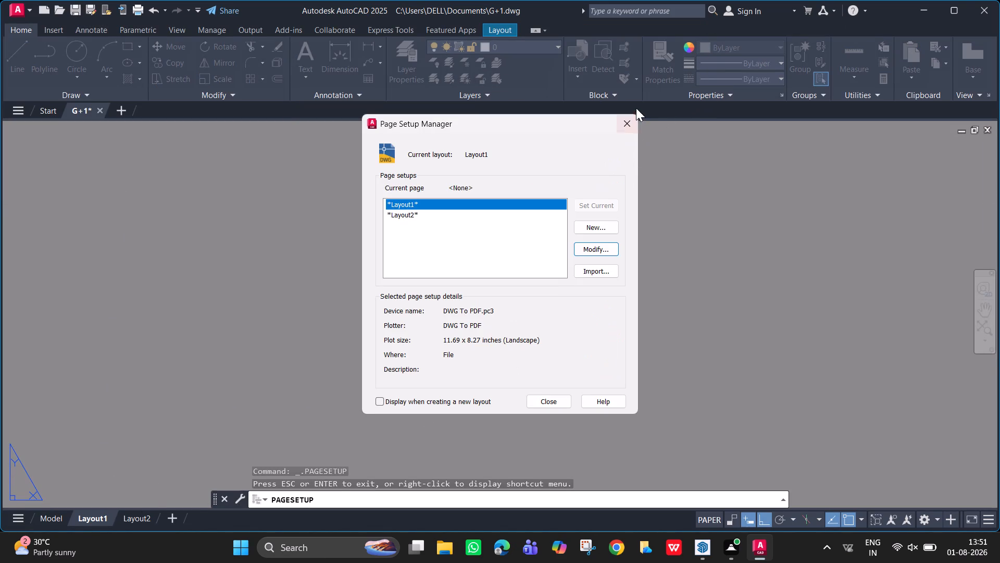
left_click(627, 118)
Select the viewport frame on Layout1.
left_click(618, 198)
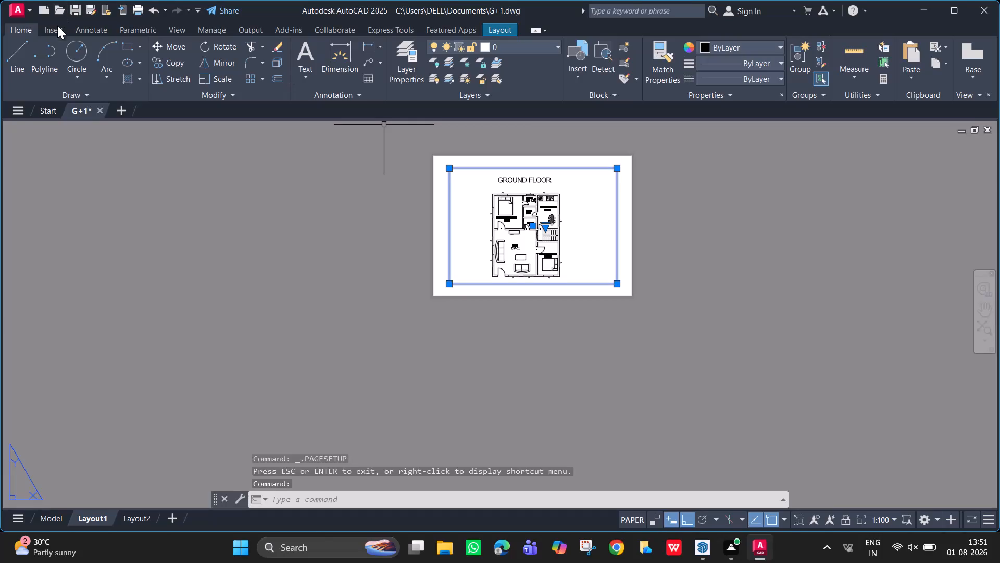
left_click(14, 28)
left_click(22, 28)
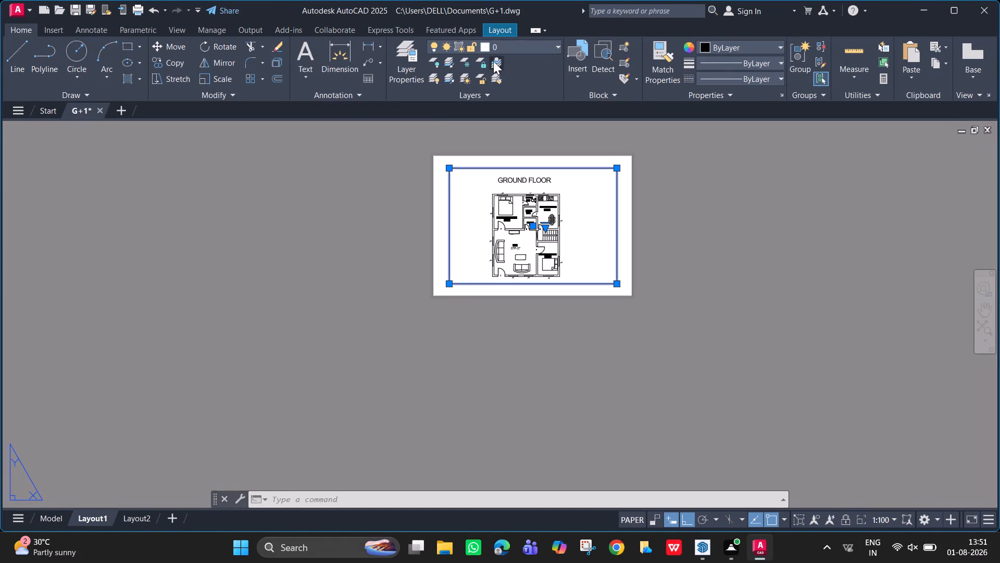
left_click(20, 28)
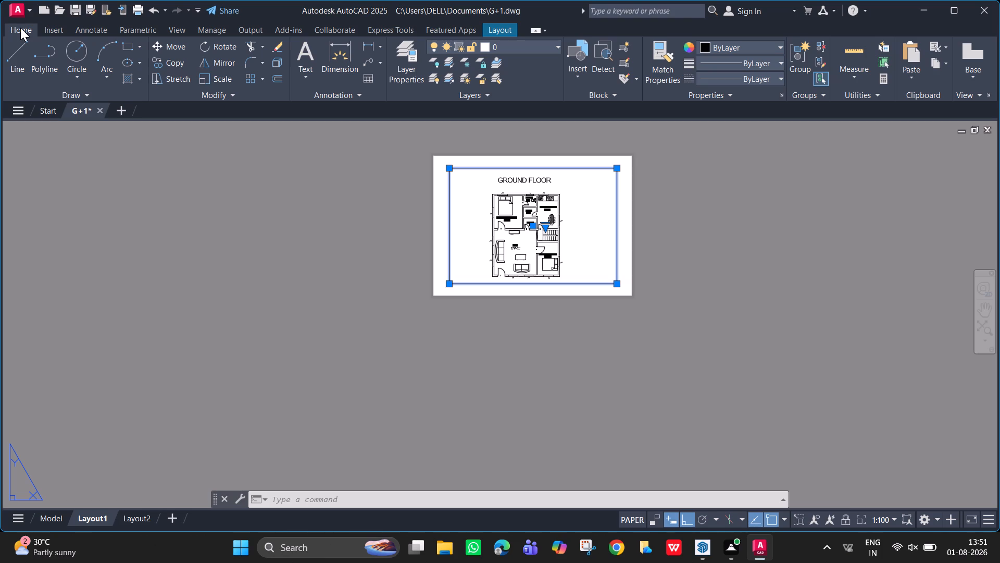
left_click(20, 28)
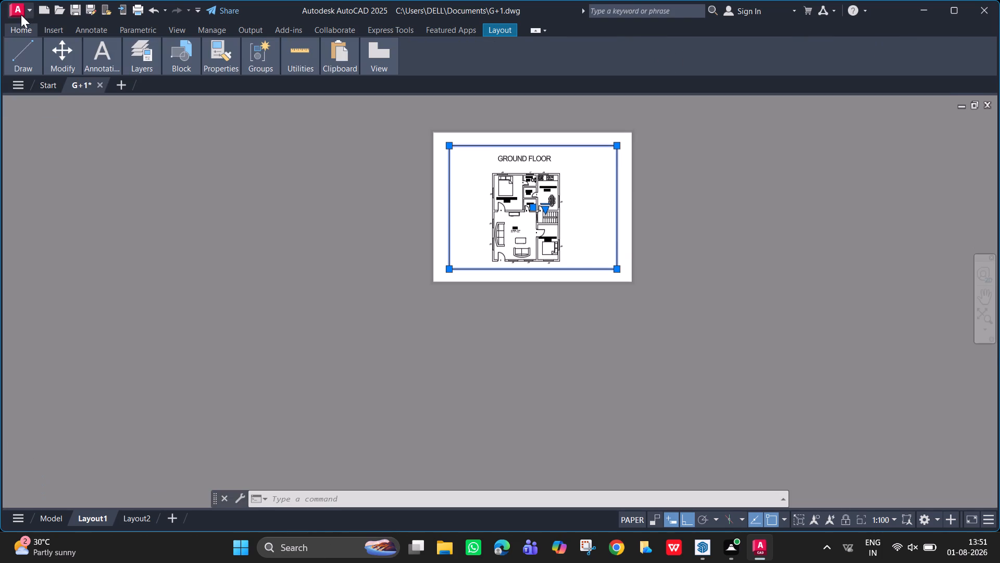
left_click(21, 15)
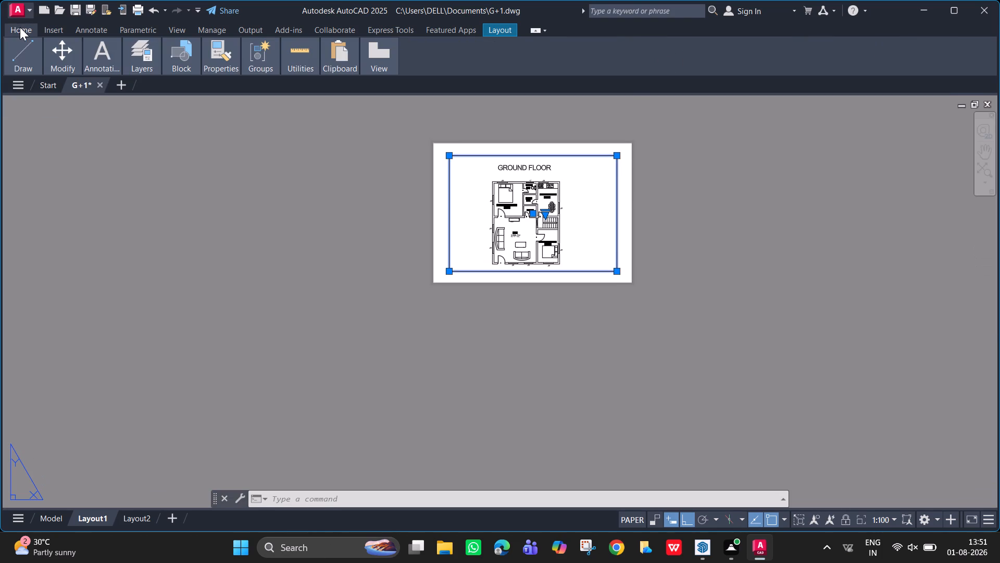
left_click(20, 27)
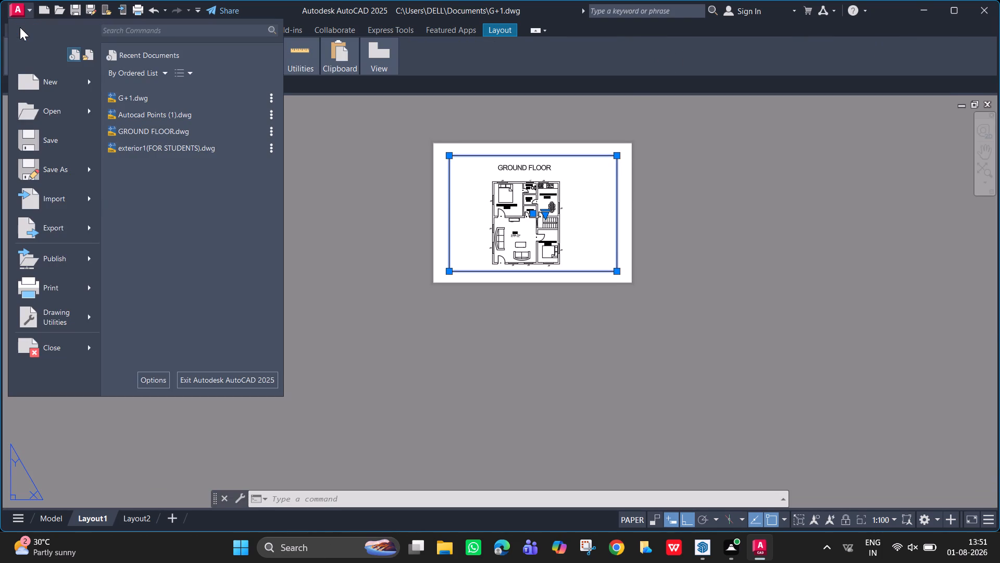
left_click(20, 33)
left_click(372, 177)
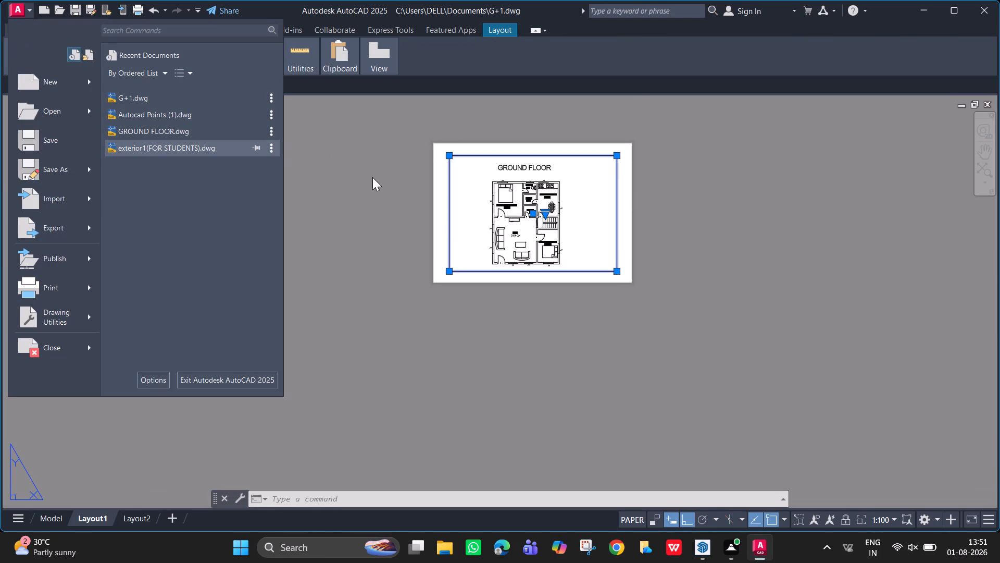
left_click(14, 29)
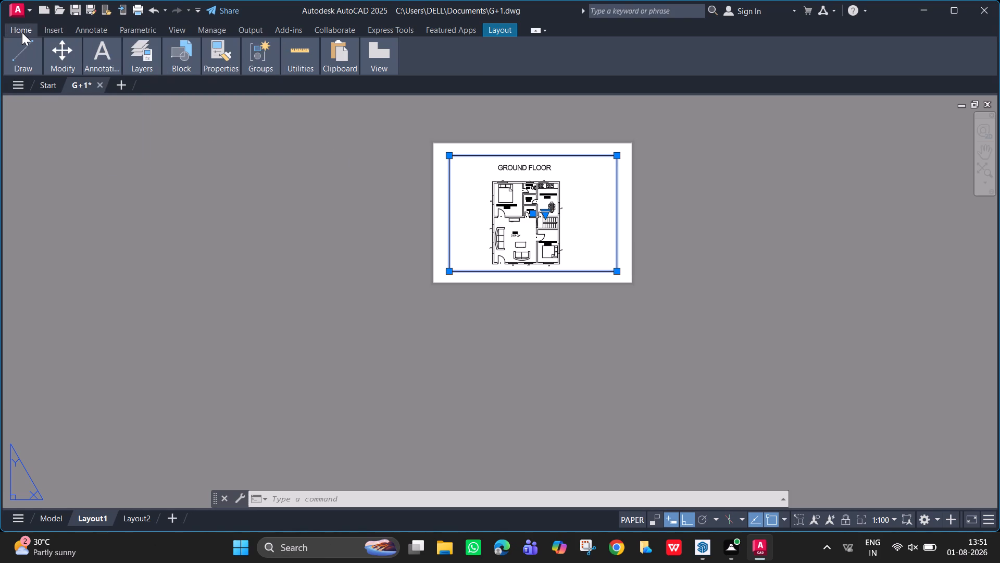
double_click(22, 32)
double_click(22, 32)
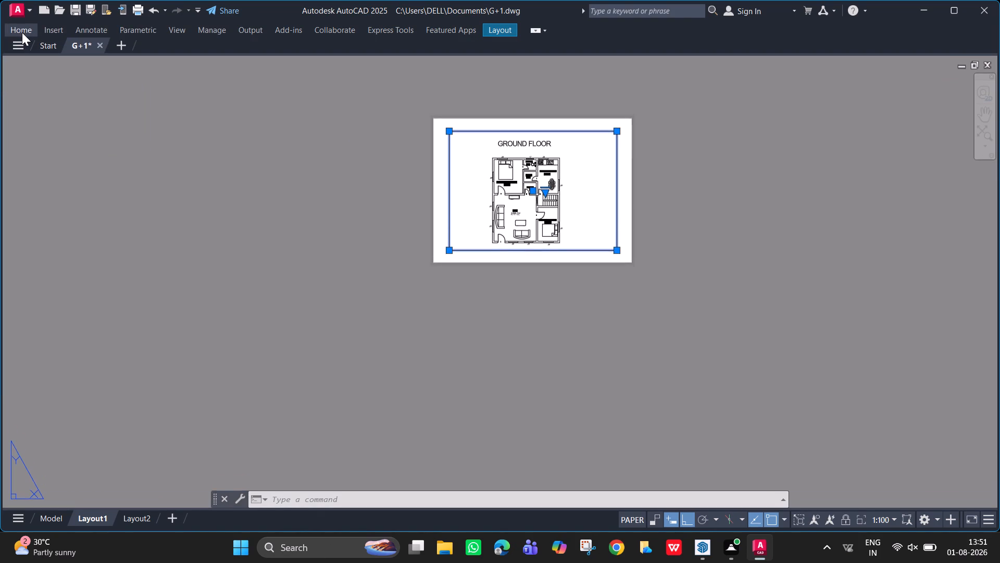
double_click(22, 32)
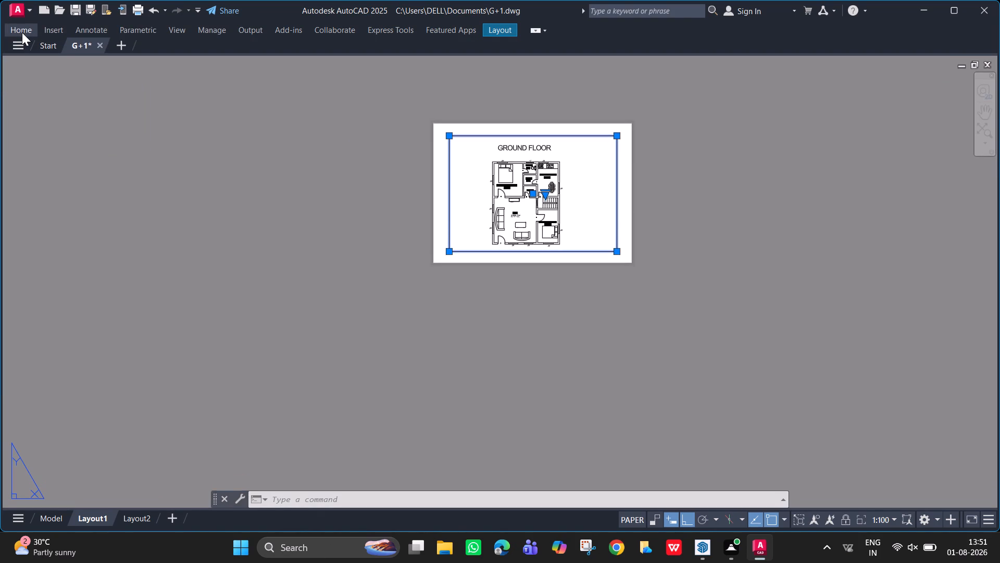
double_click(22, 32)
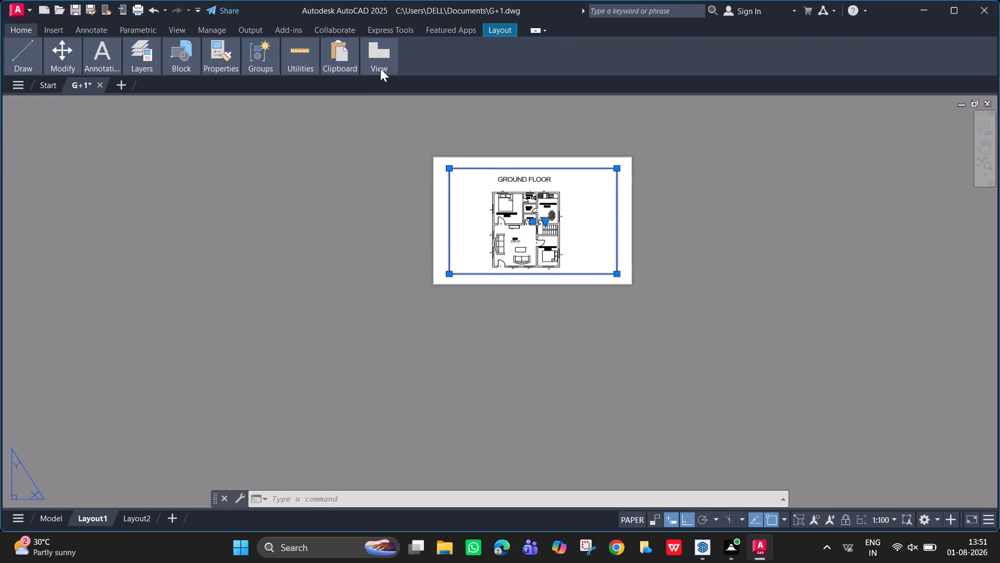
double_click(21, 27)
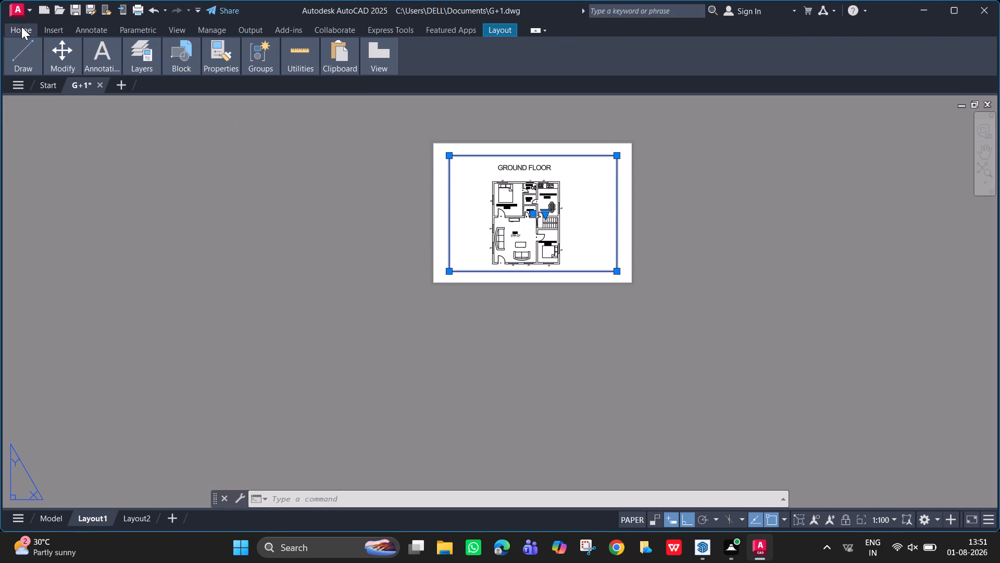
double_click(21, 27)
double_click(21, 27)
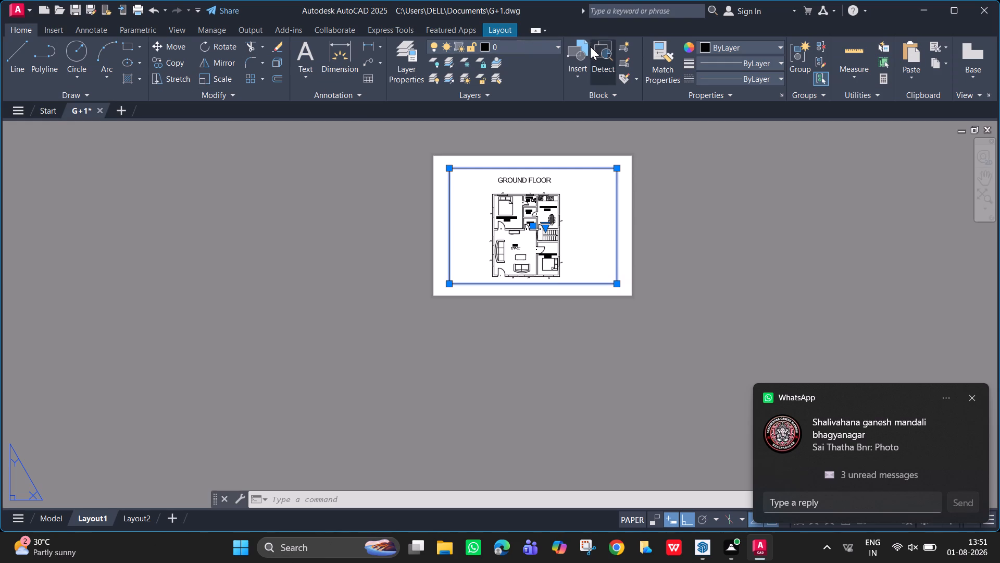
Assign the selected viewport frame on Layout1 to the Defpoints layer.
left_click(491, 50)
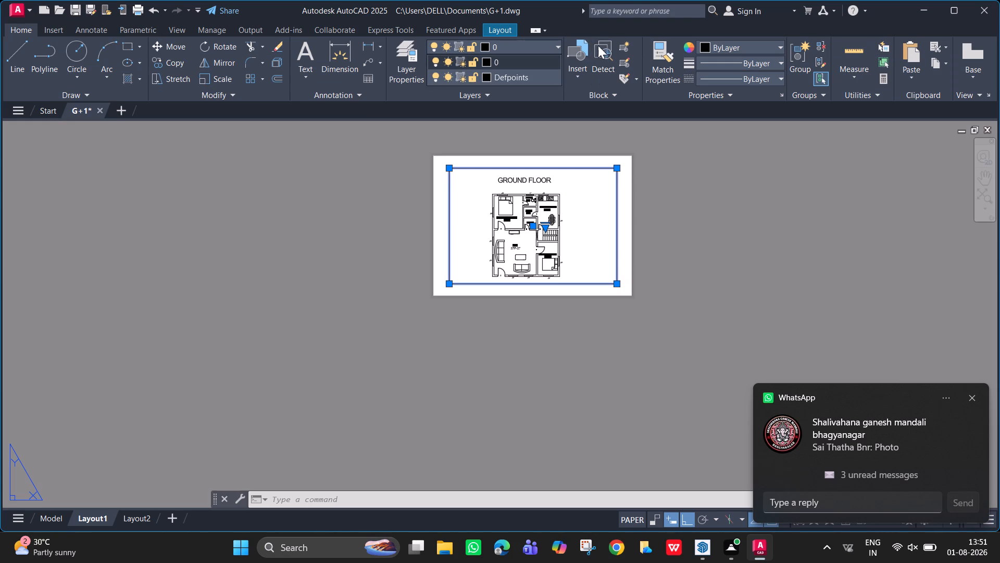
left_click(507, 79)
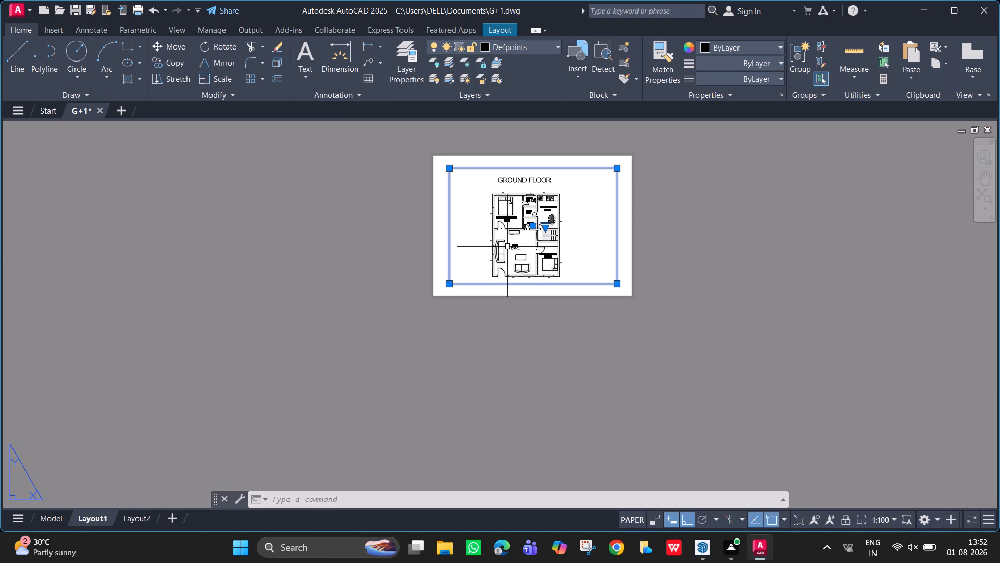
Preview the Layout1 plot from its page setup, then leave the page setup without changing anything.
right_click(87, 518)
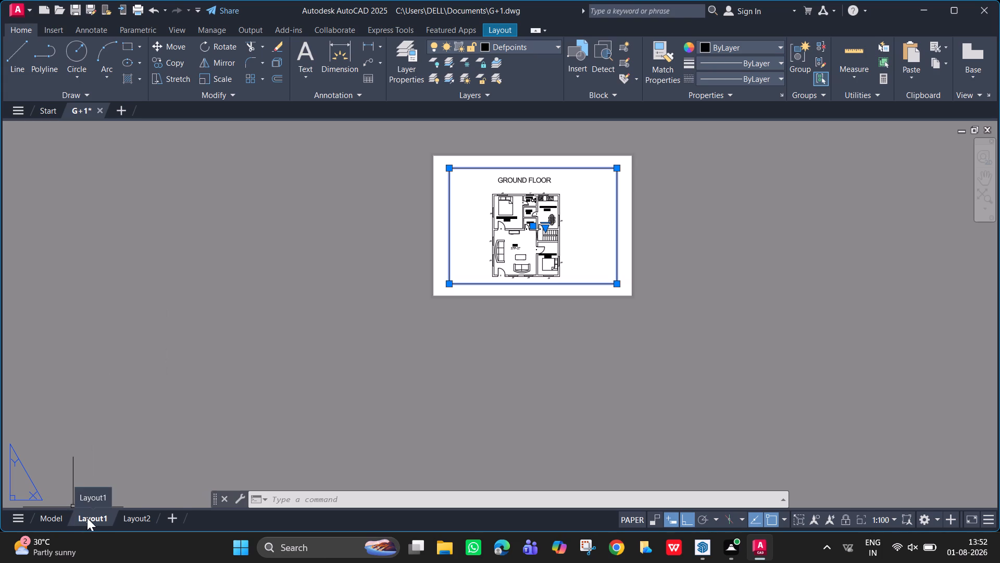
left_click(209, 337)
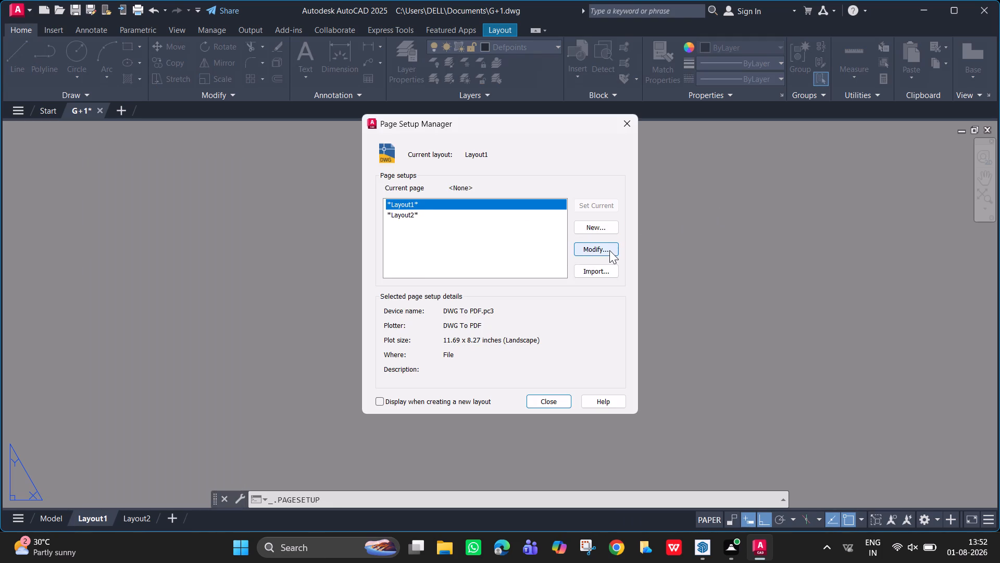
left_click(609, 250)
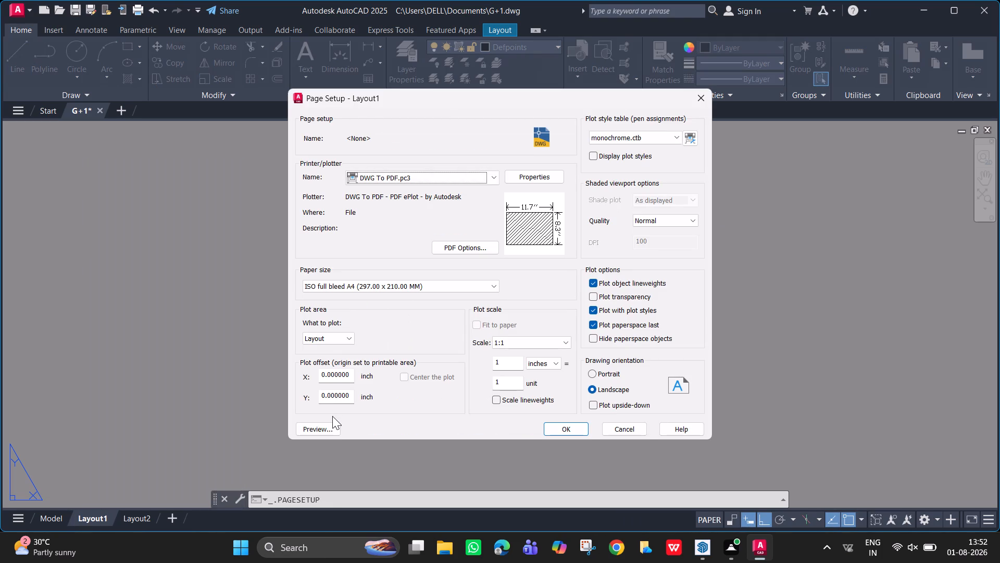
left_click(328, 426)
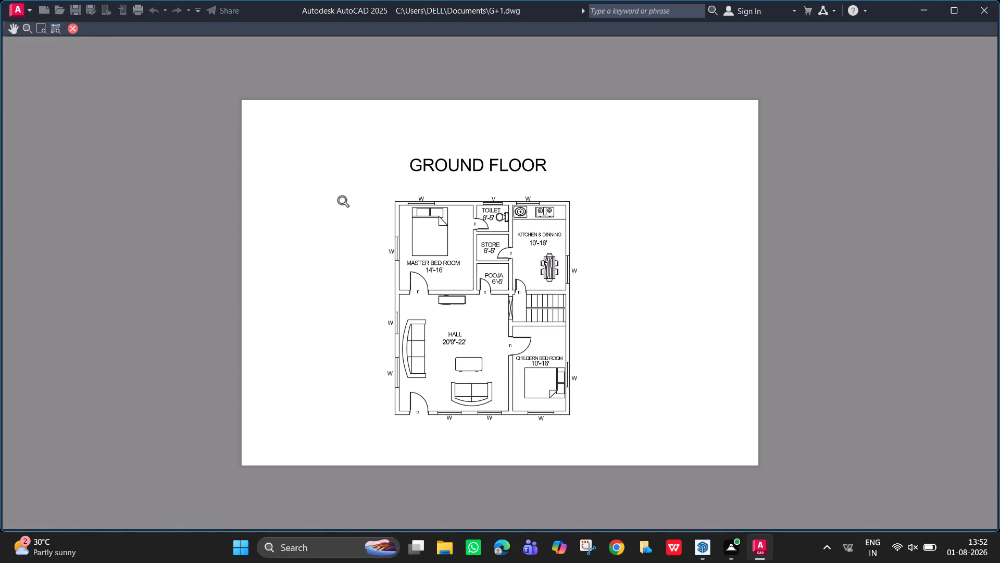
left_click(70, 30)
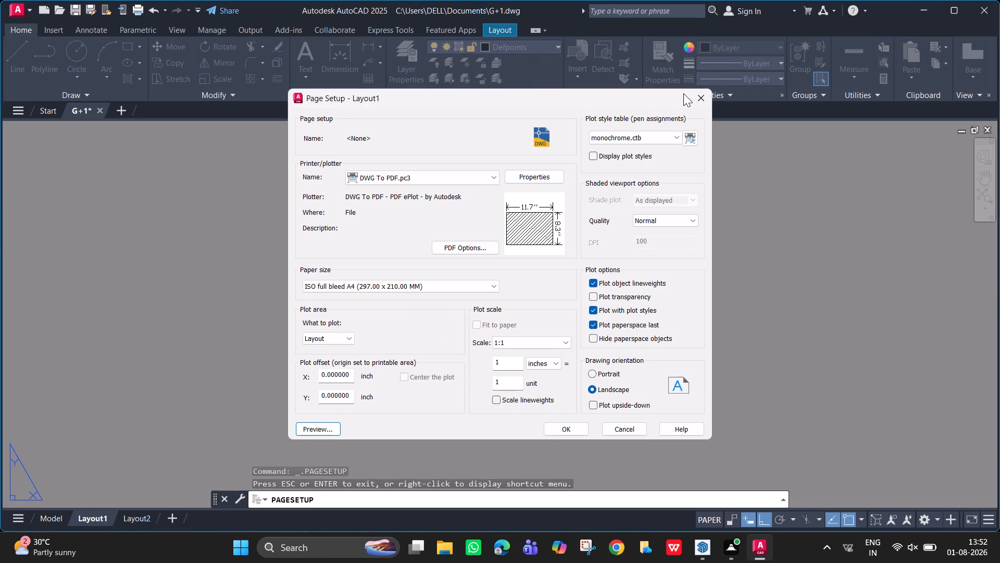
left_click(696, 96)
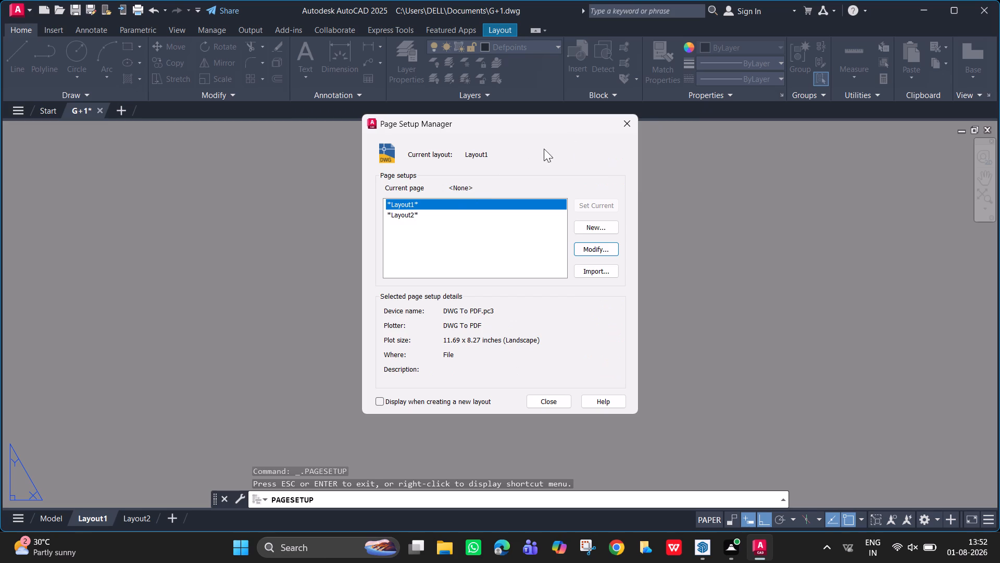
left_click(633, 125)
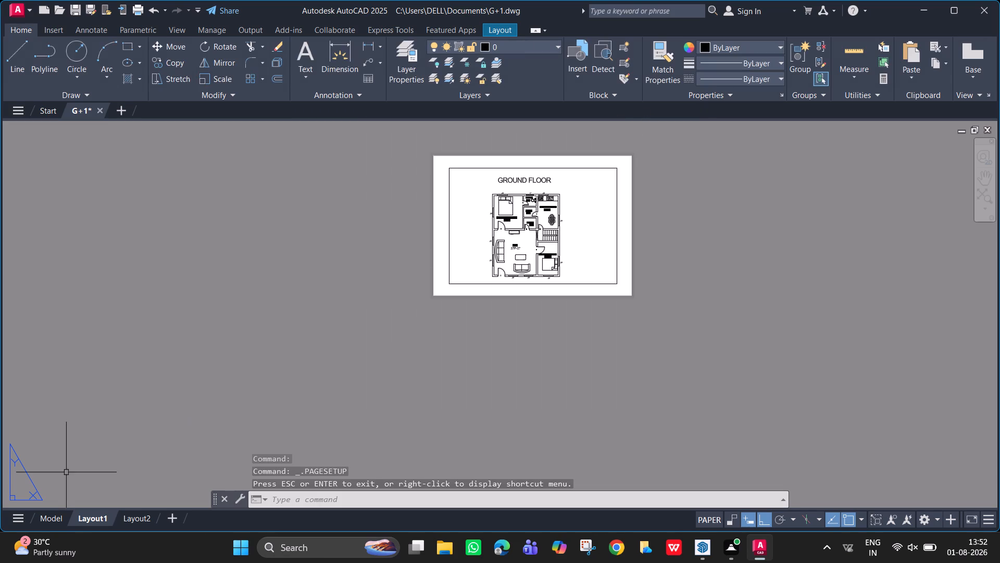
Create a copy of Layout1 placed at the end of the layouts.
right_click(106, 520)
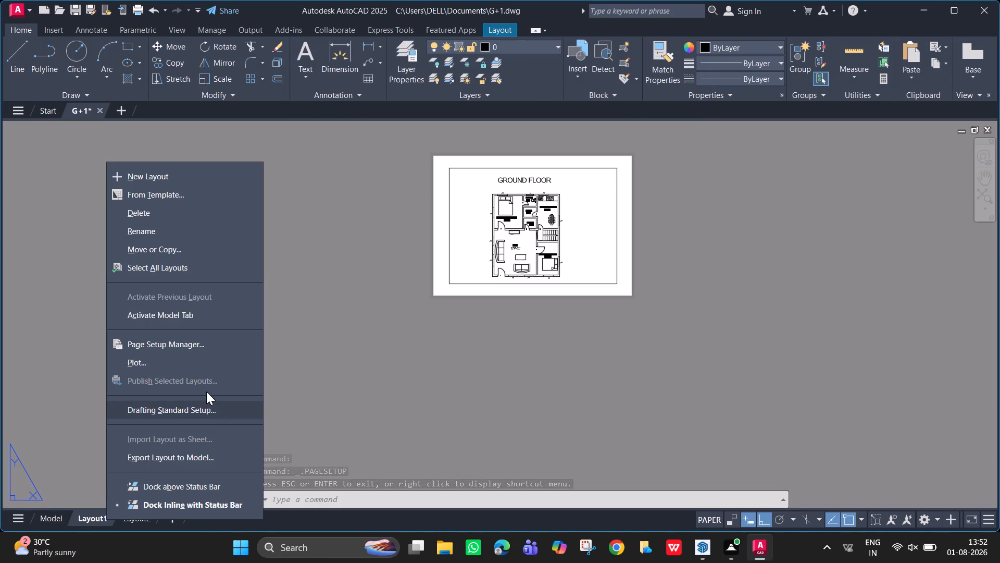
left_click(201, 247)
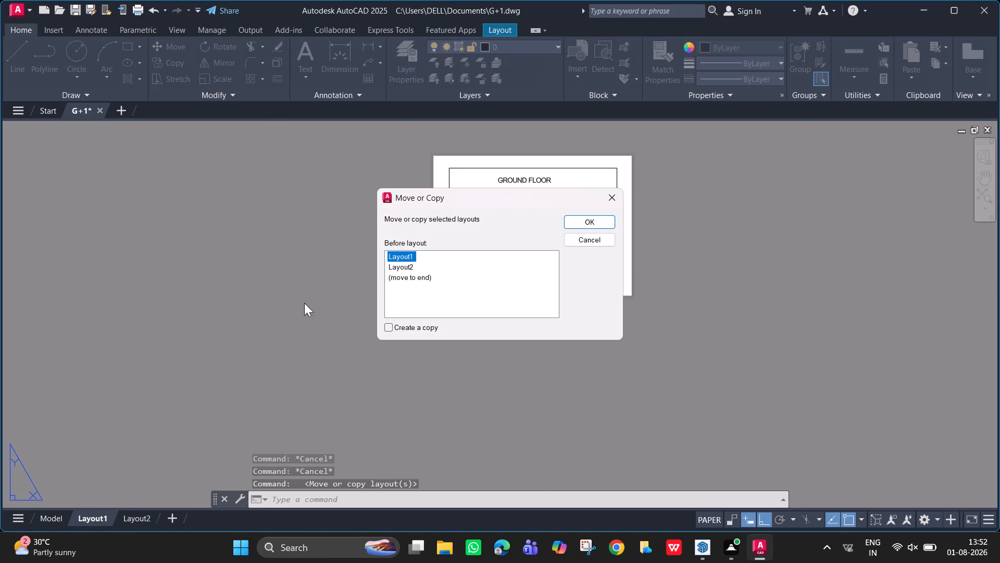
left_click(409, 273)
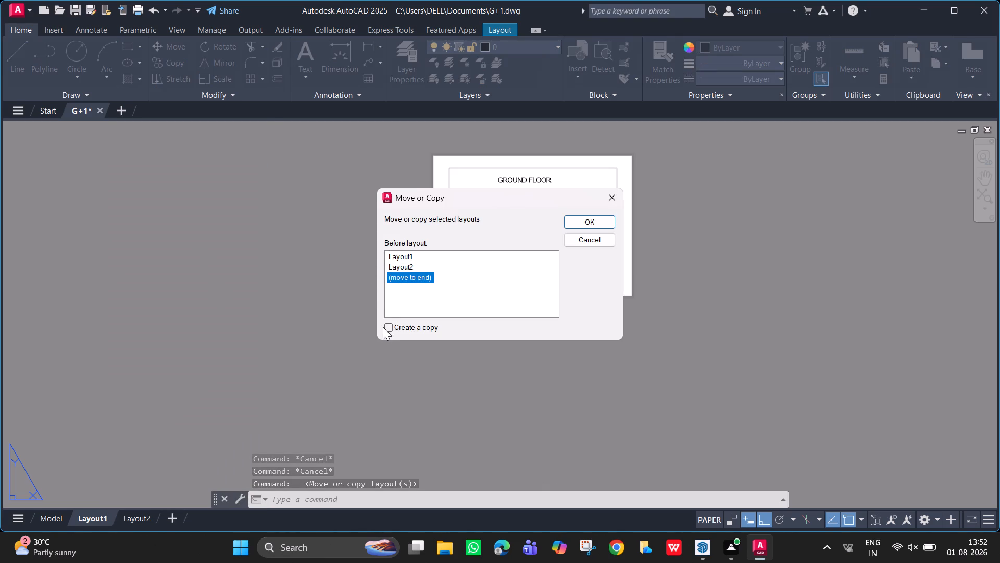
left_click(383, 327)
left_click(432, 322)
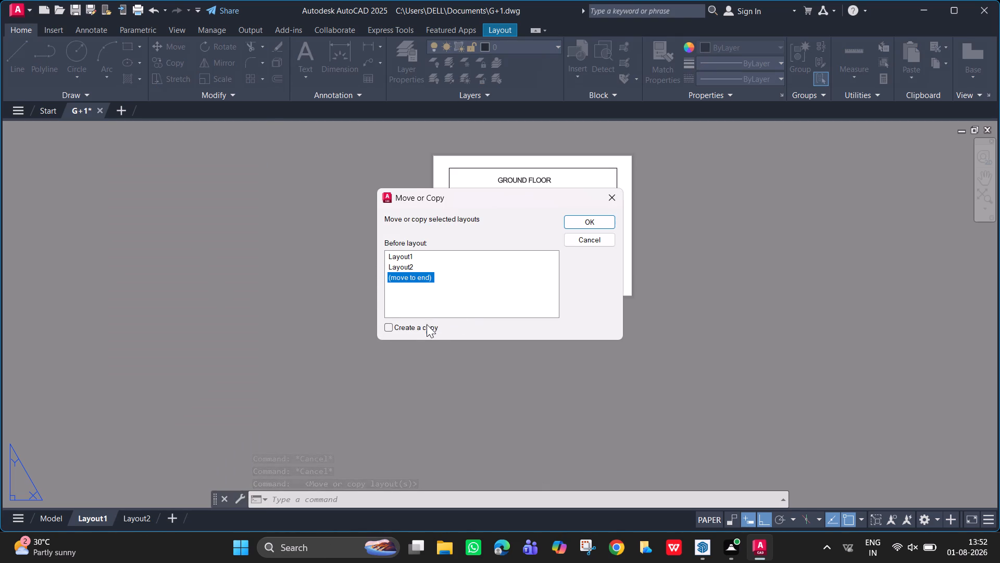
left_click(412, 326)
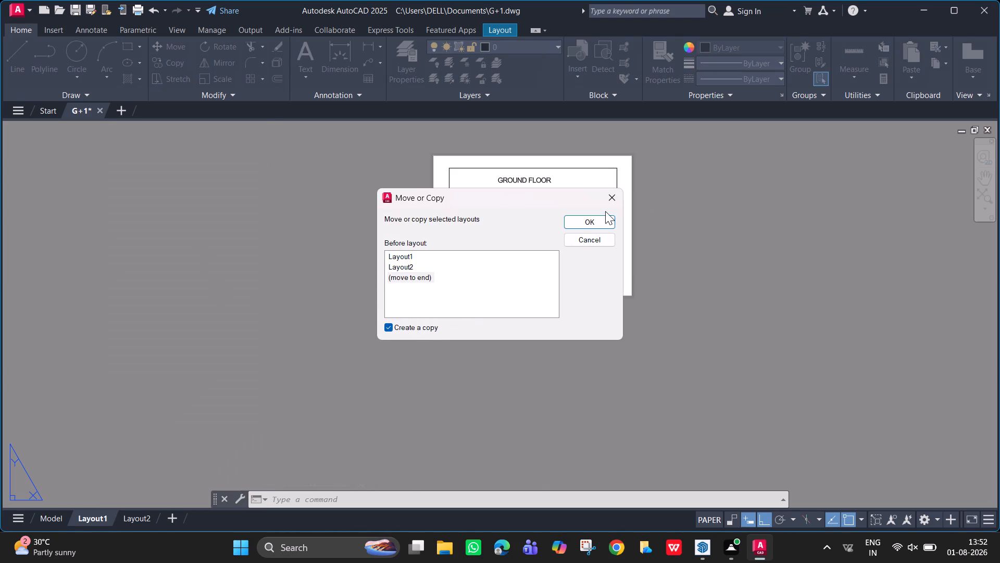
left_click(604, 215)
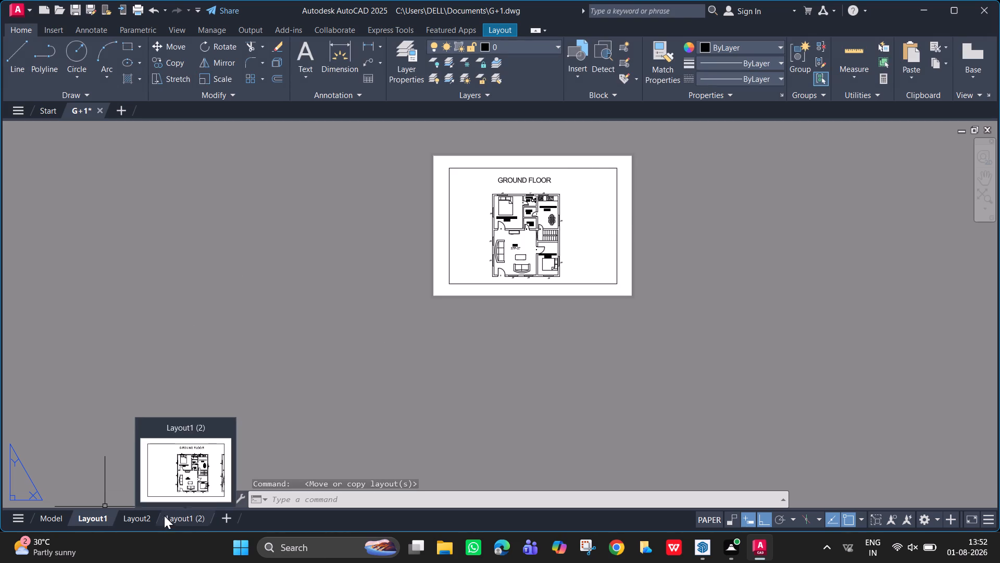
Delete Layout2 from the drawing.
left_click(143, 520)
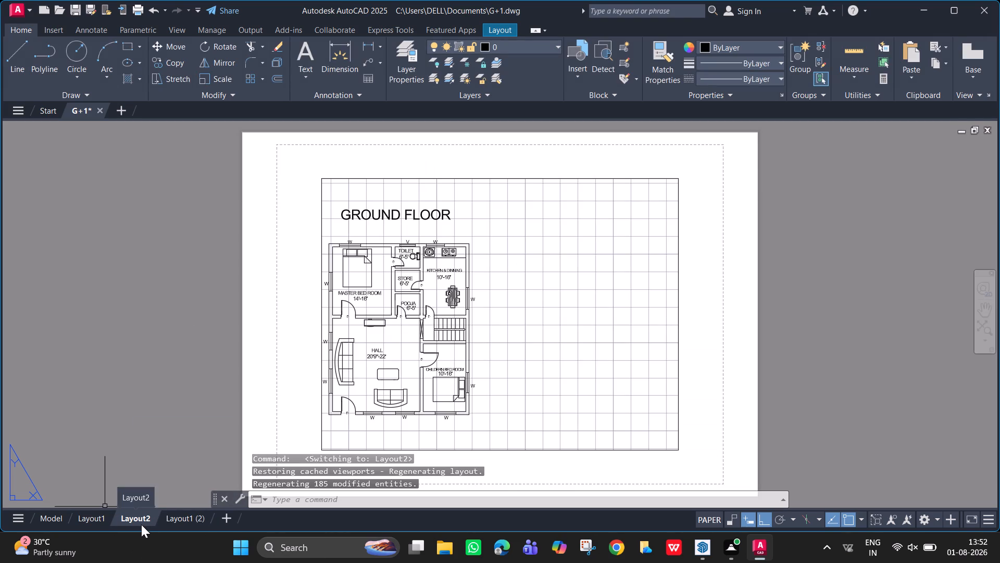
right_click(143, 515)
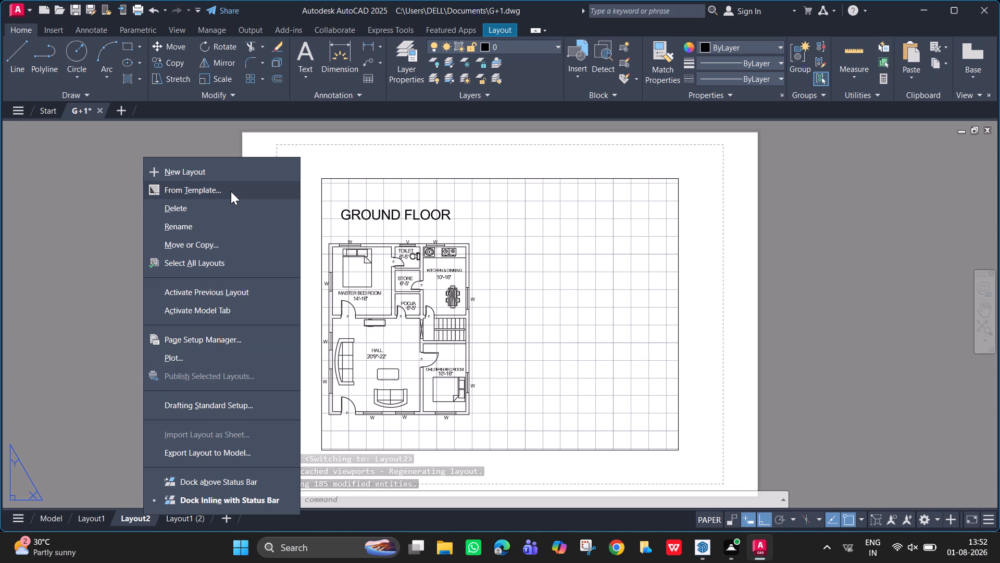
left_click(229, 205)
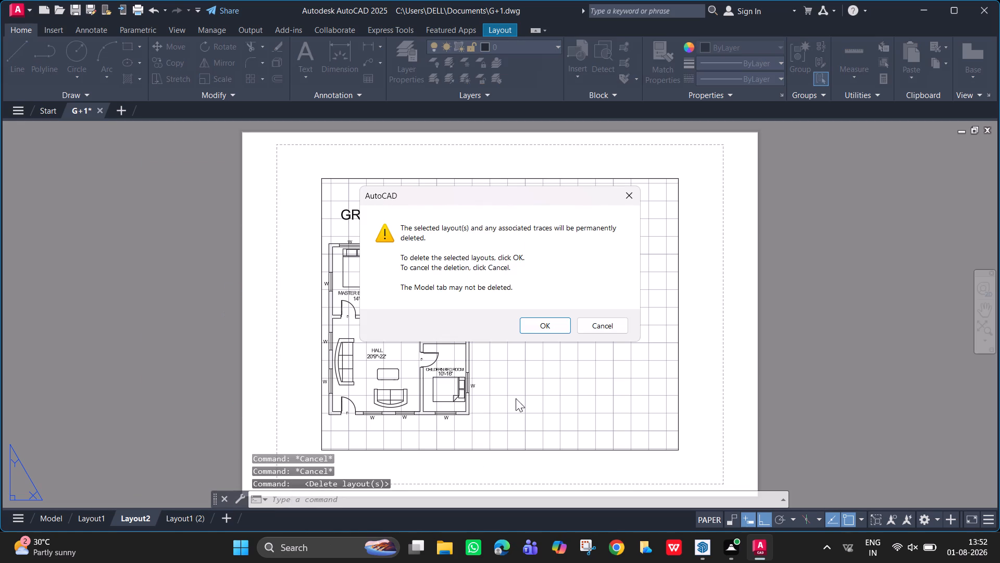
left_click(553, 335)
left_click(553, 320)
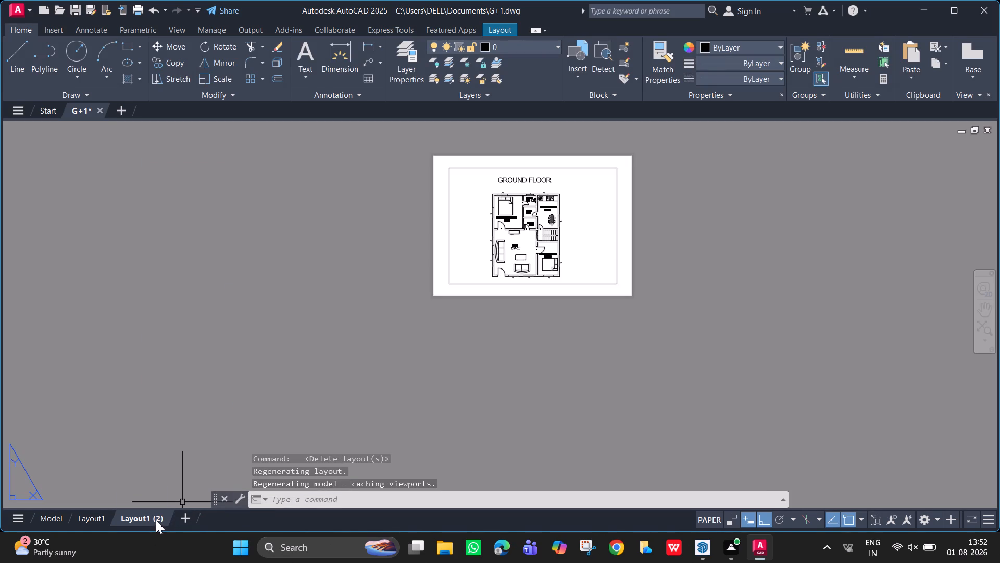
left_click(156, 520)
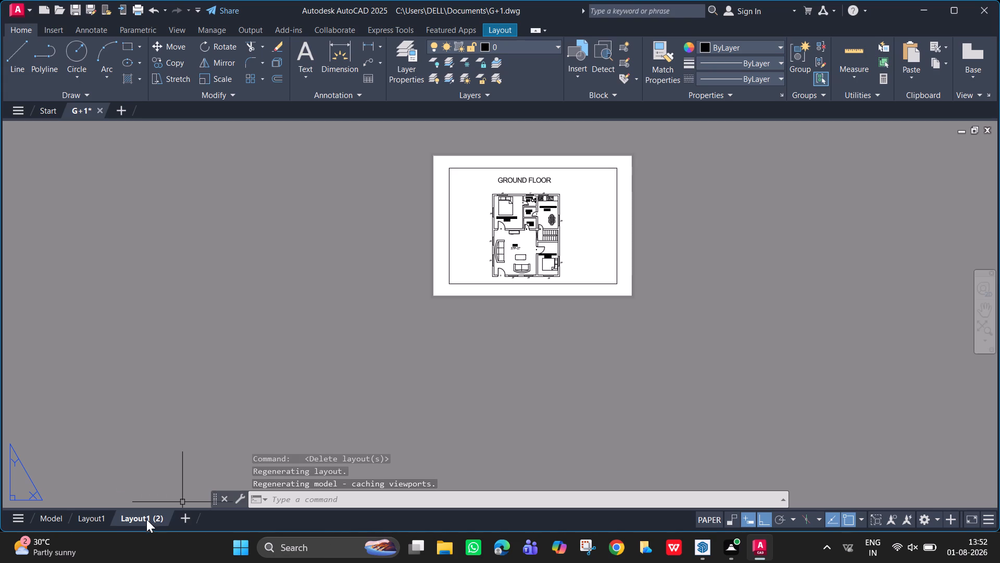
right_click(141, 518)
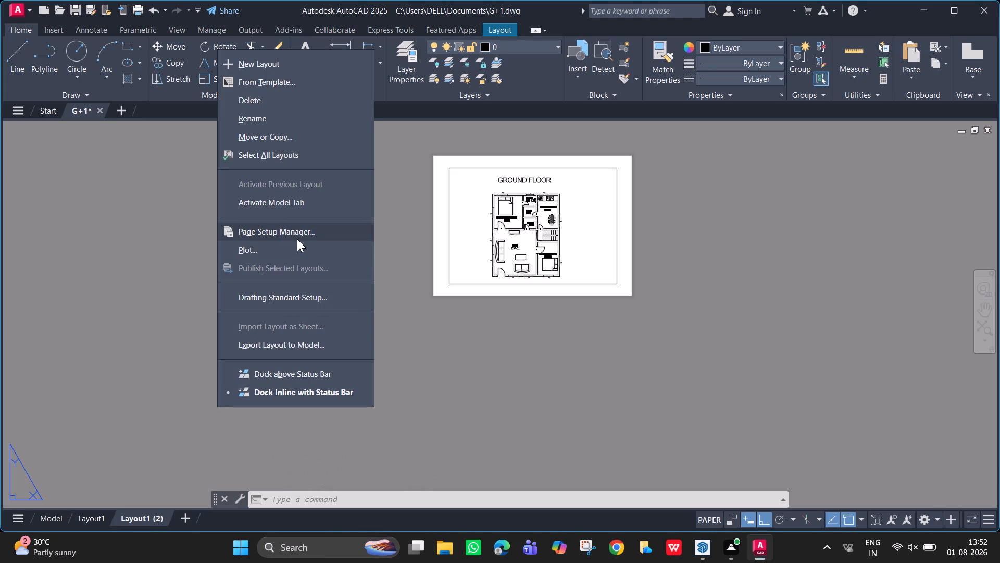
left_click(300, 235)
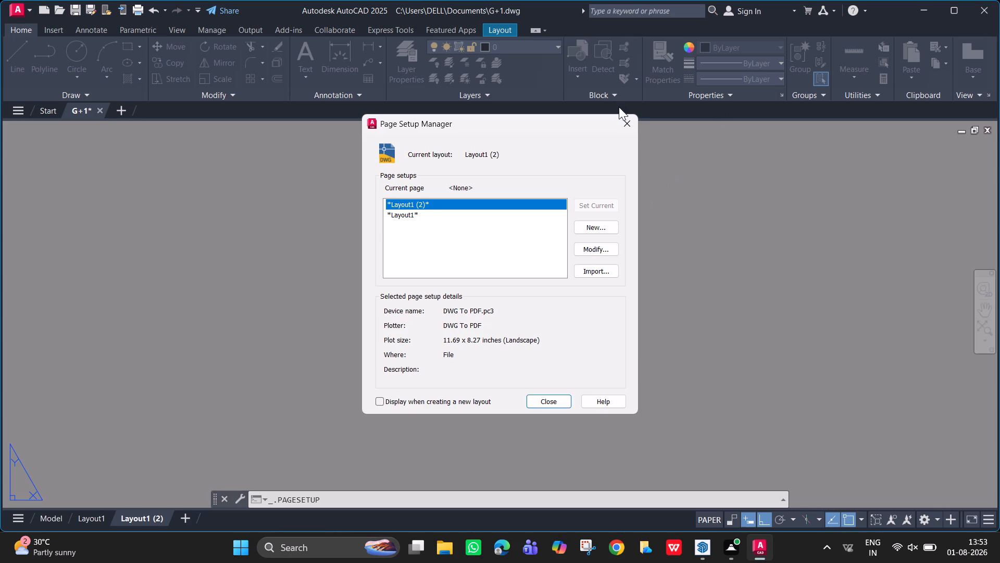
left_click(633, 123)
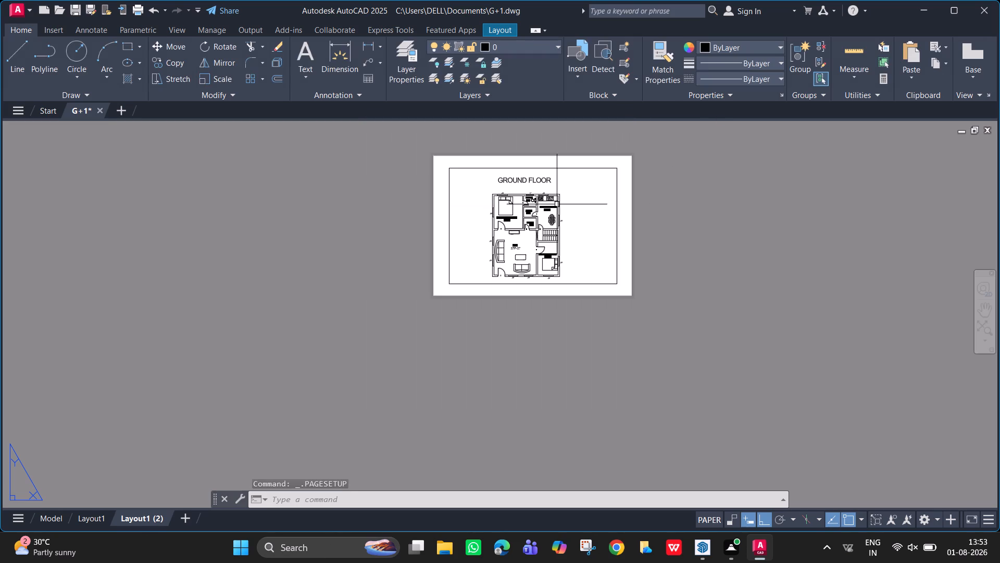
Bring the first floor plan and its title to the middle of the Layout1 (2) viewport in place of the ground floor, and return to paper space.
double_click(583, 227)
middle_click_drag(584, 227, 496, 224)
scroll(539, 217, "down", 1)
middle_click_drag(544, 222, 461, 229)
scroll(505, 228, "up", 1)
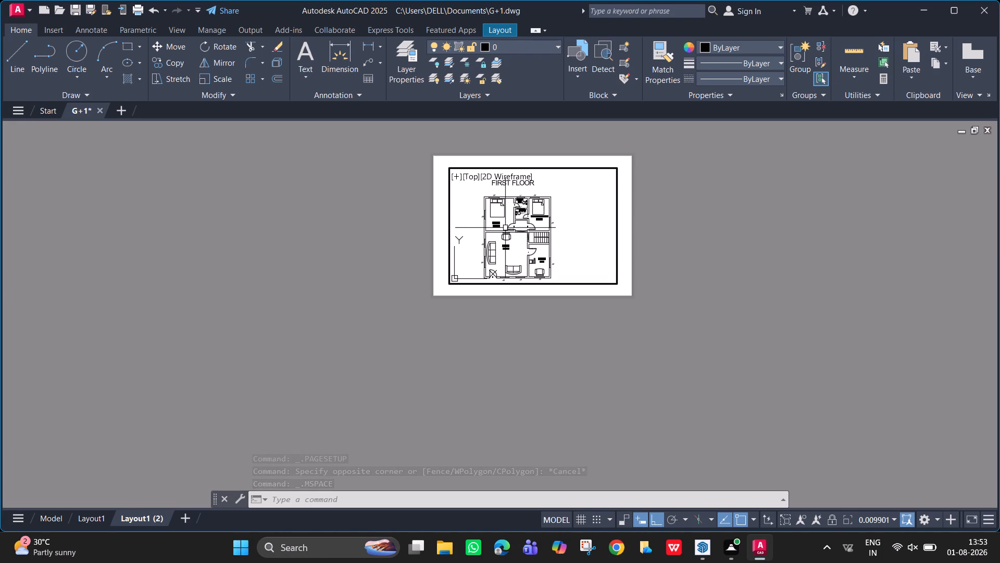
middle_click_drag(518, 225, 544, 222)
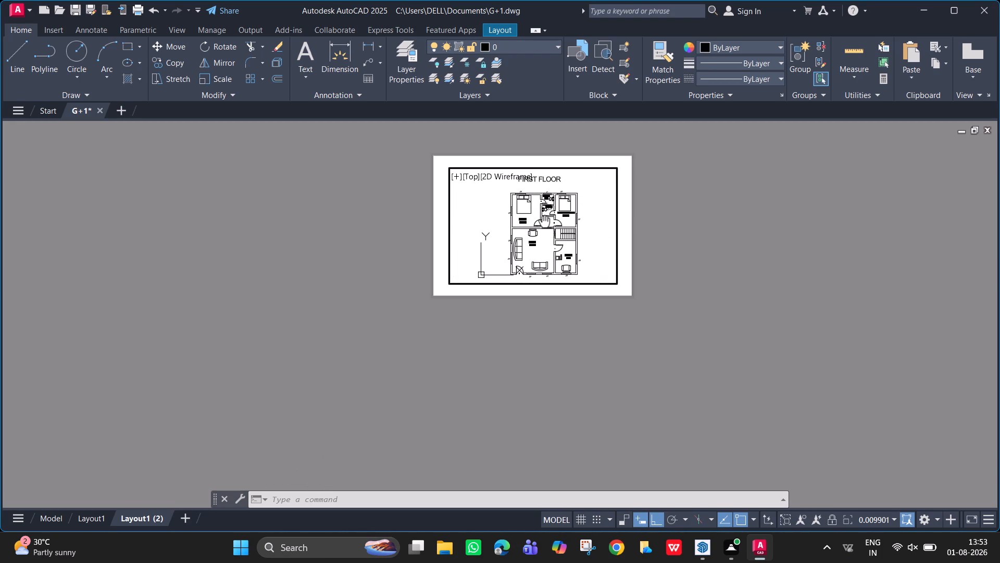
middle_click_drag(544, 222, 540, 218)
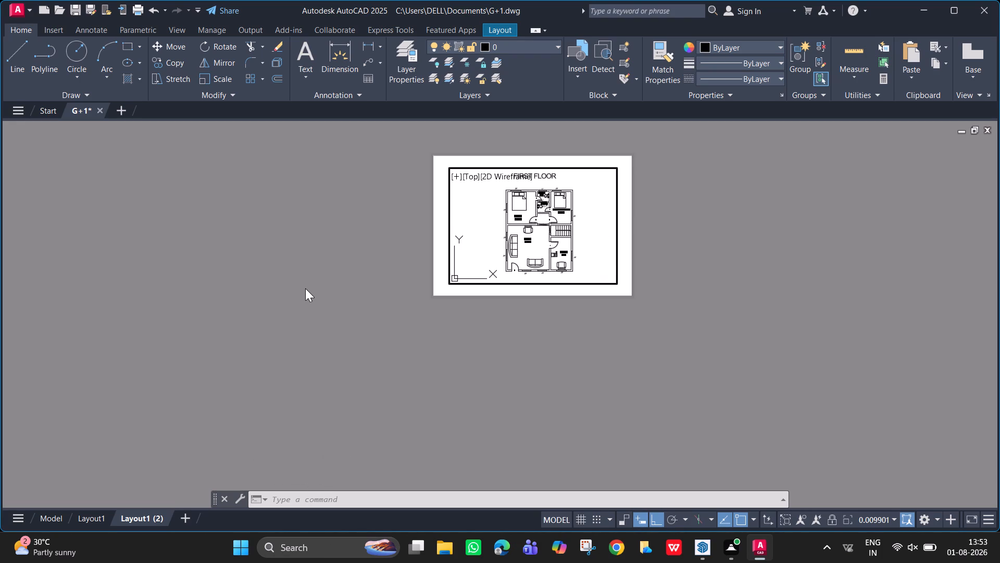
left_click(342, 312)
double_click(378, 247)
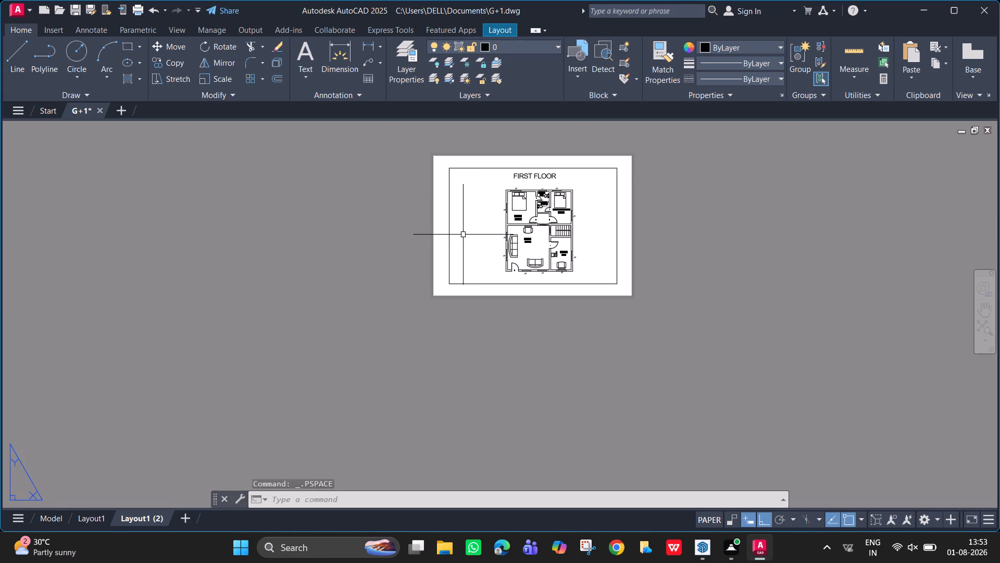
Select the viewport frame on Layout1 (2) and check which layer it is on.
left_click(448, 215)
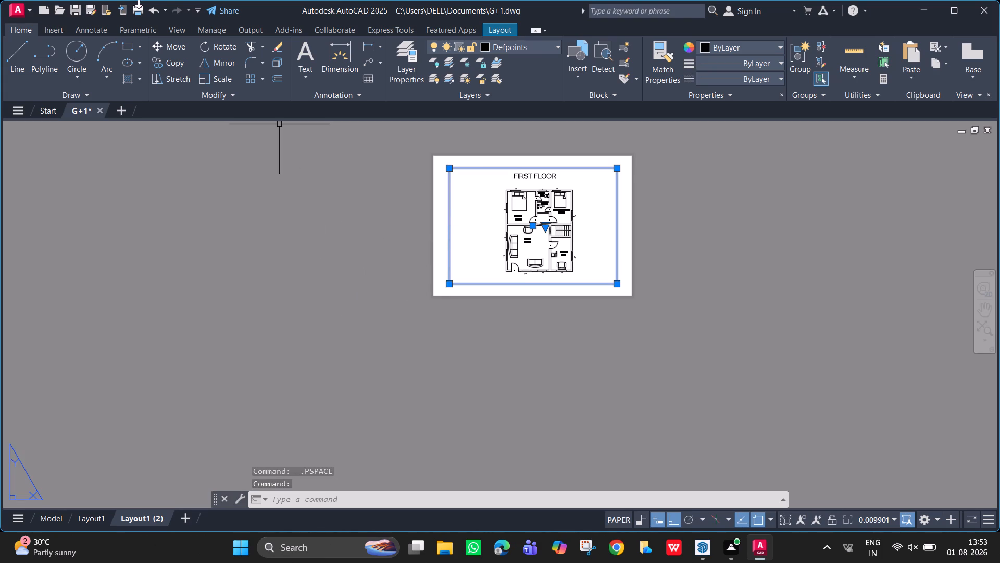
left_click(23, 29)
left_click(526, 47)
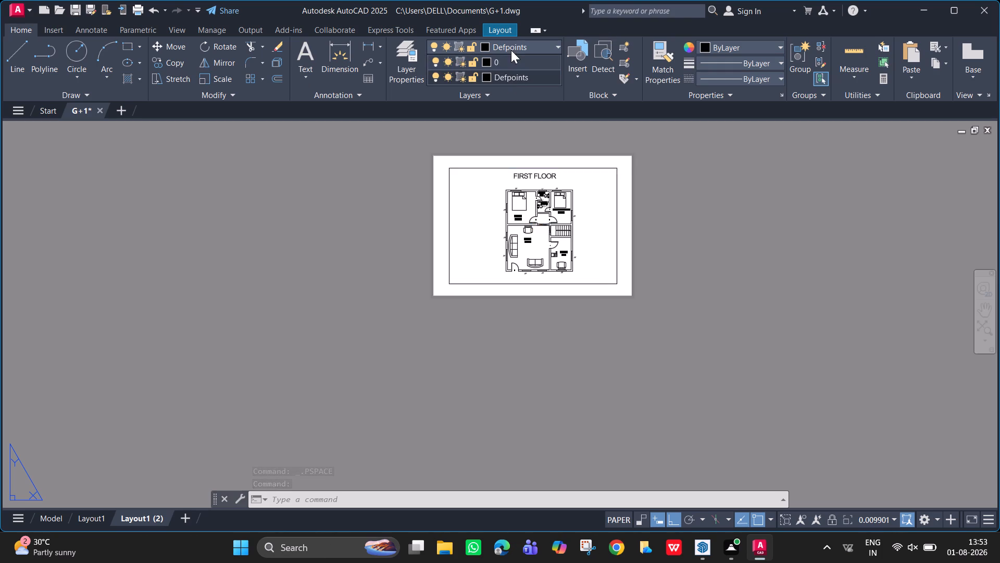
Preview the Layout1 (2) plot of the first floor plan from its page setup.
right_click(139, 515)
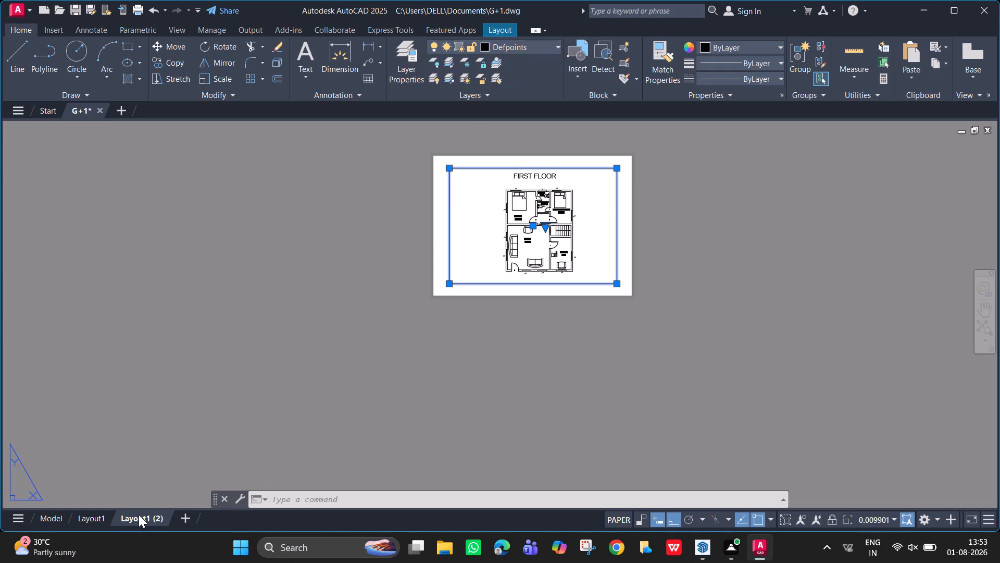
right_click(139, 515)
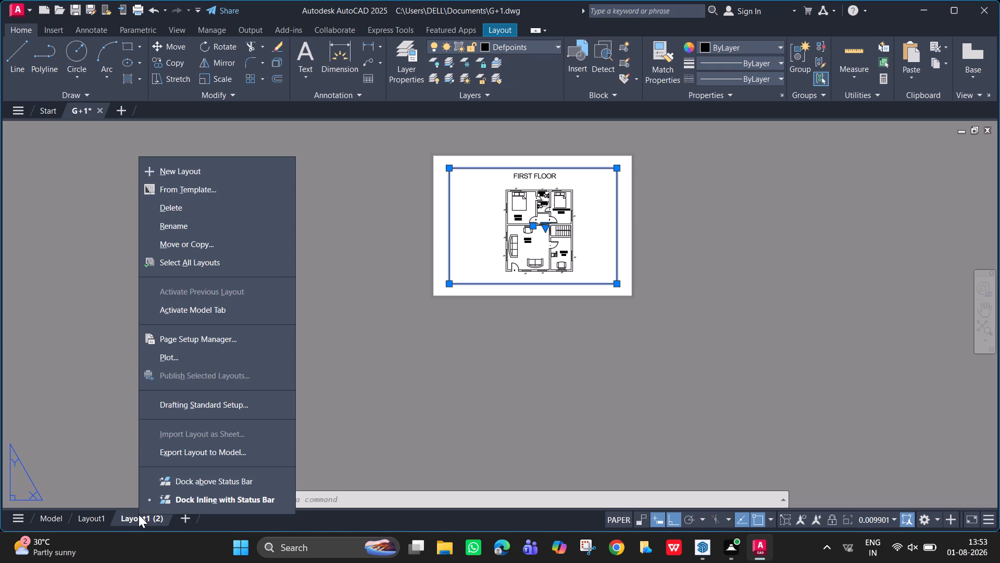
left_click(219, 347)
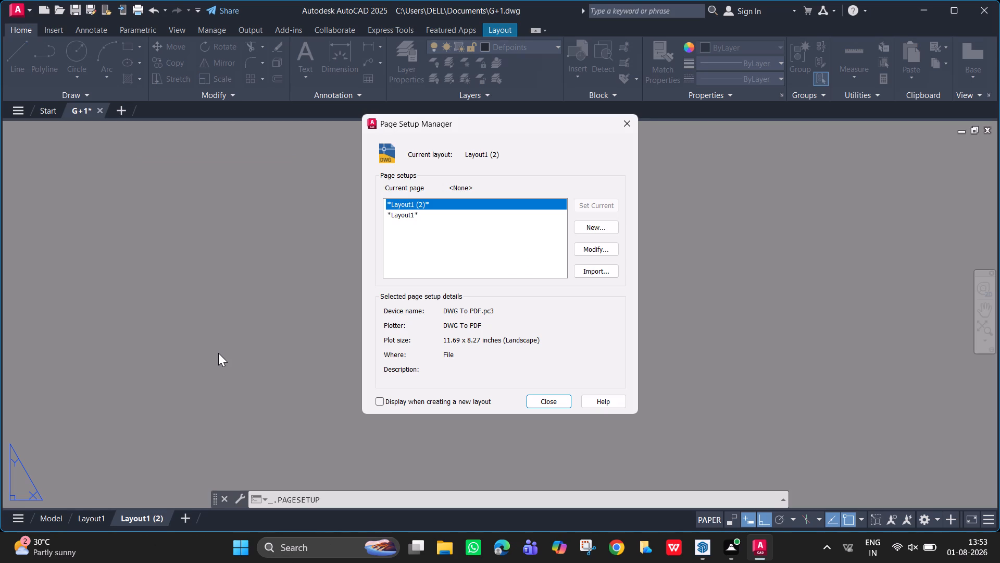
left_click(598, 246)
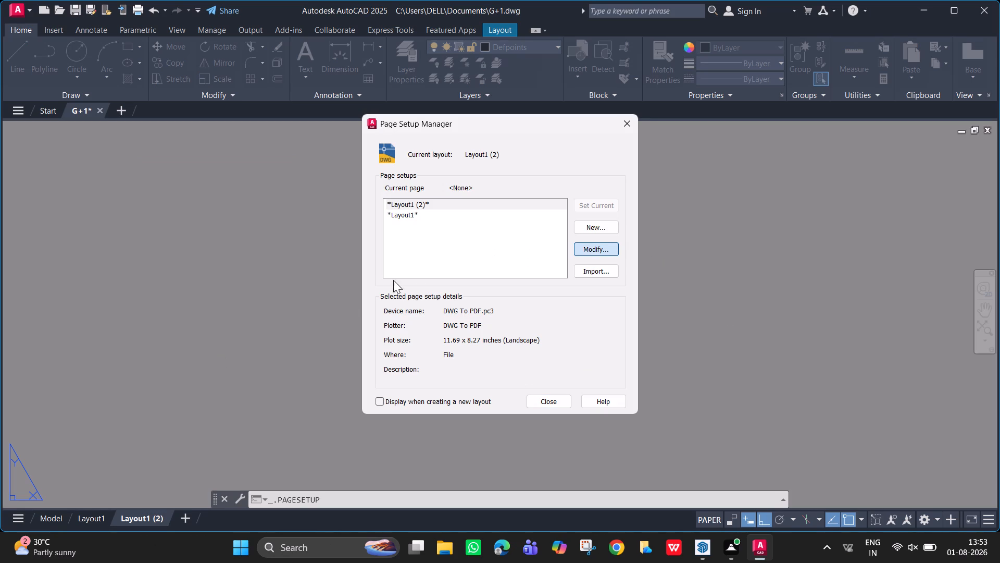
left_click(304, 435)
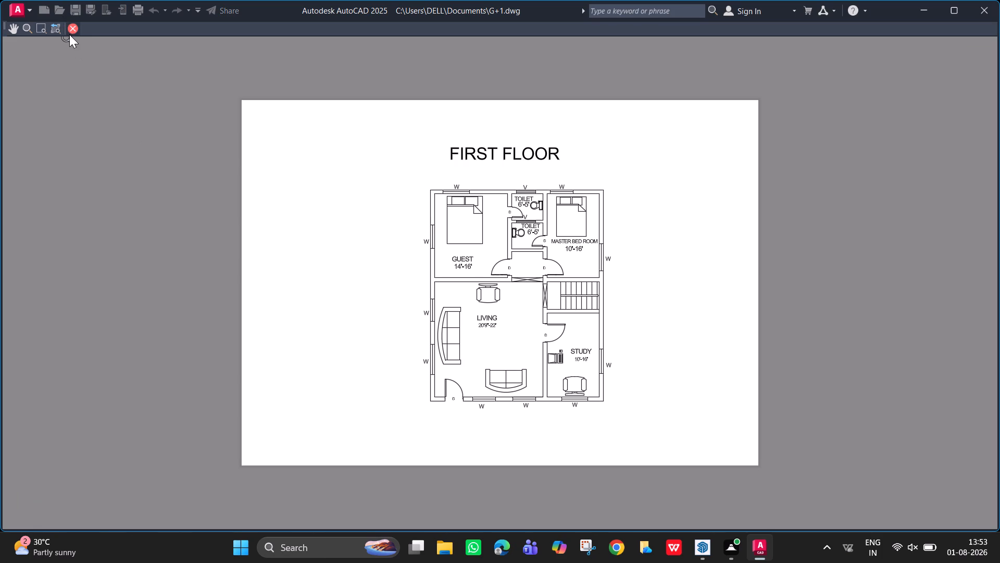
Leave the plot preview and the Layout1 (2) page setup, and save the G+1 drawing.
left_click(76, 23)
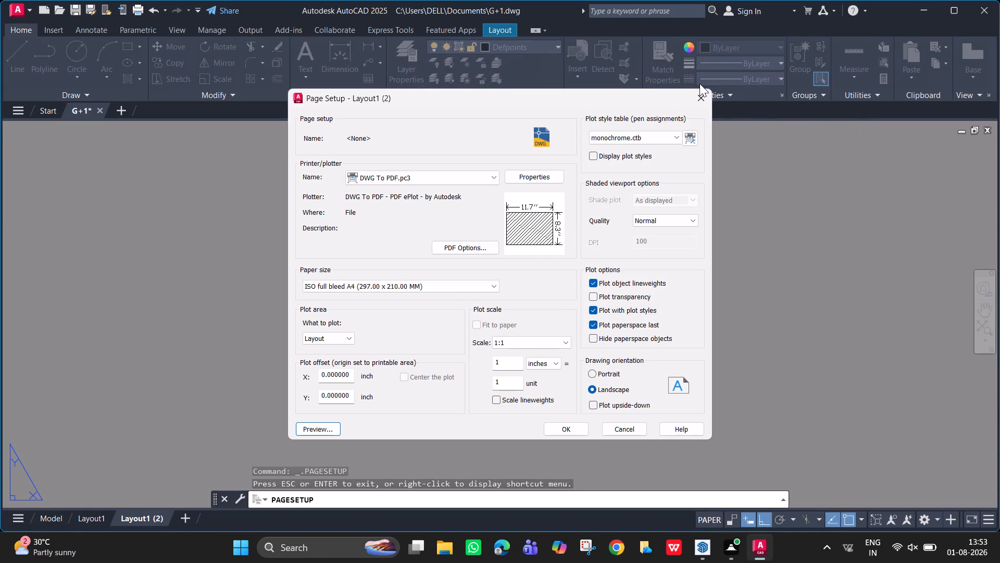
left_click(698, 94)
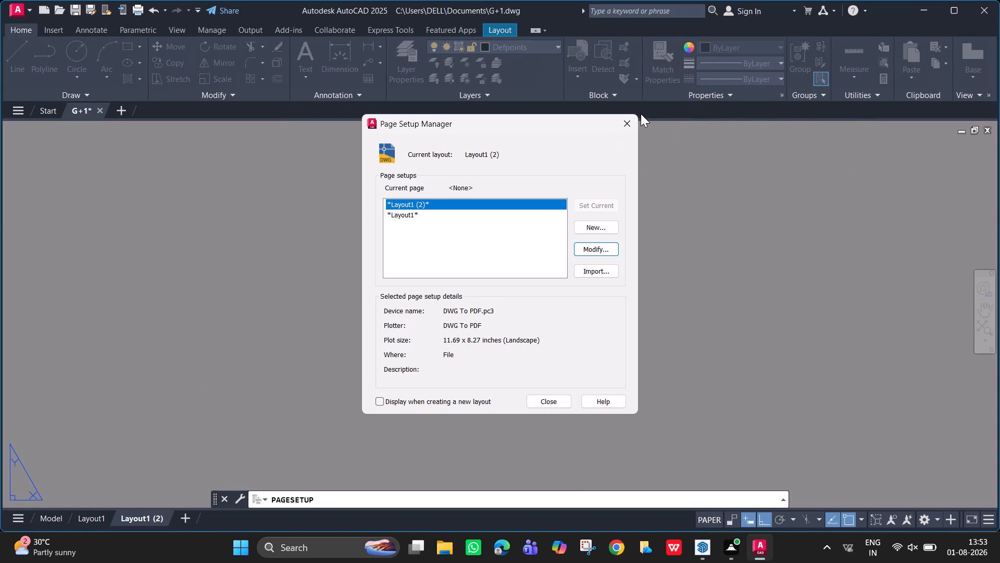
left_click(623, 126)
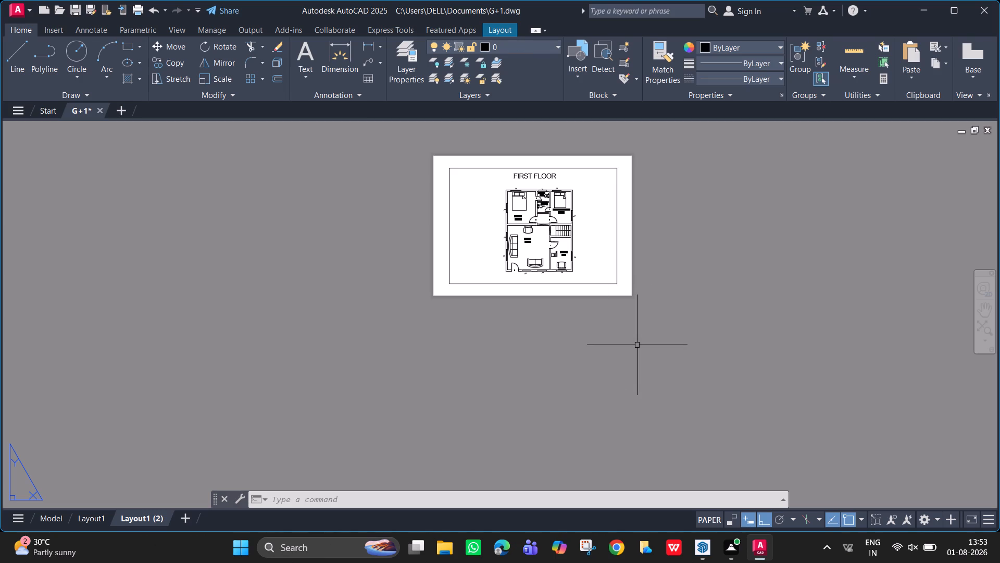
key("ctrl+s")
Start the Publish command and remove the G+1-Model sheet from the list of sheets.
type("PU")
type("BLISH")
key("Return")
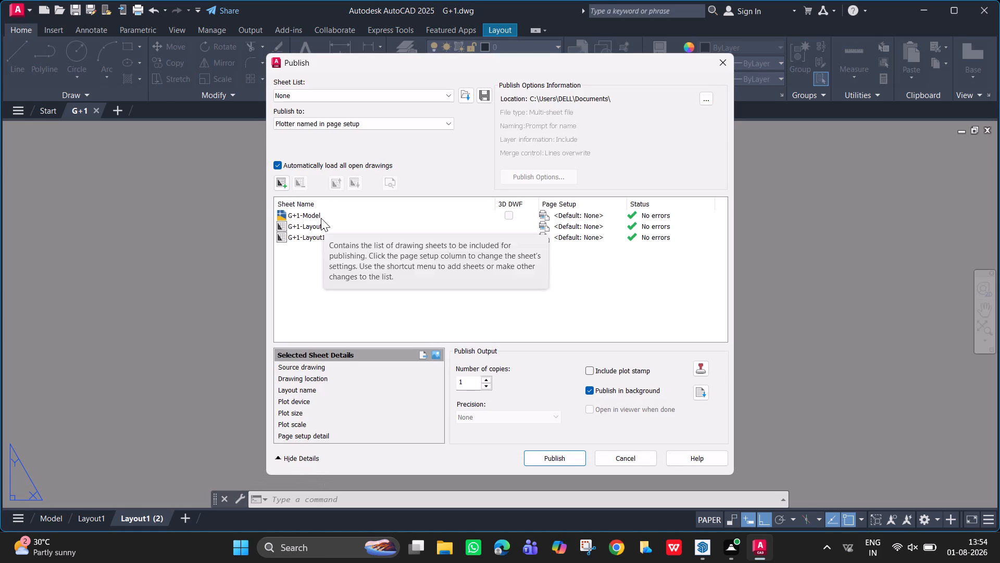
left_click(321, 218)
left_click(299, 182)
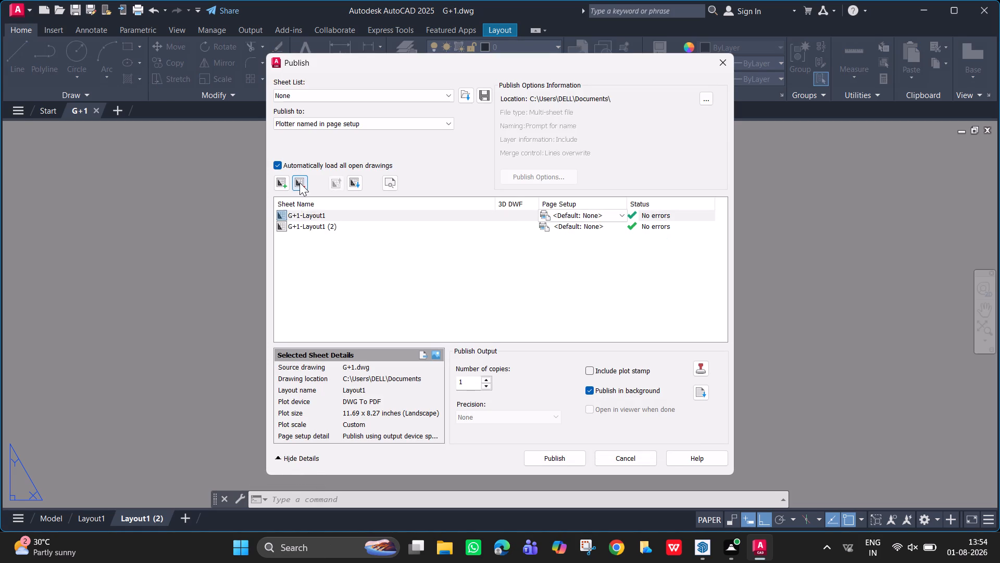
Set the publish output to PDF with the DWG To PDF preset.
left_click(426, 127)
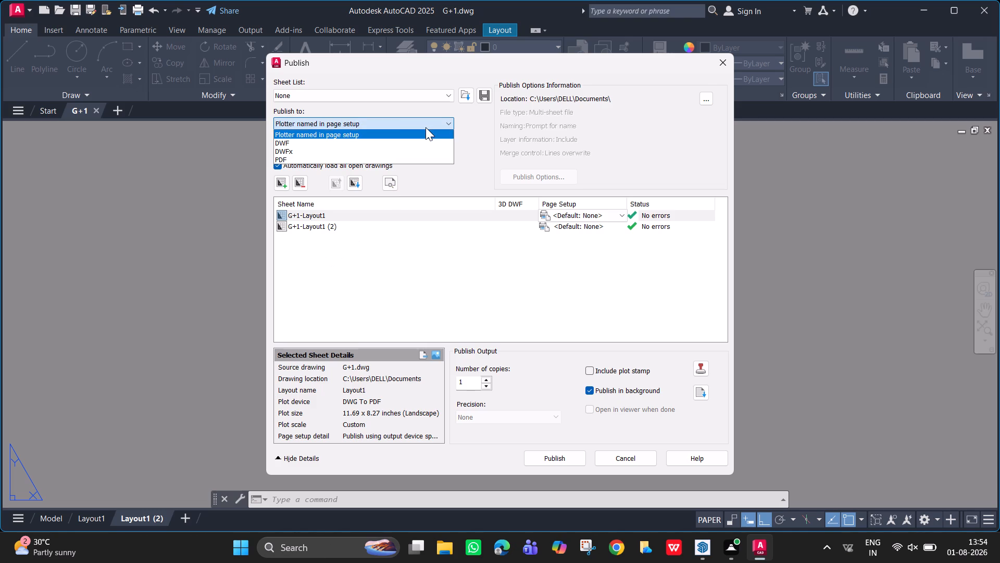
left_click(422, 155)
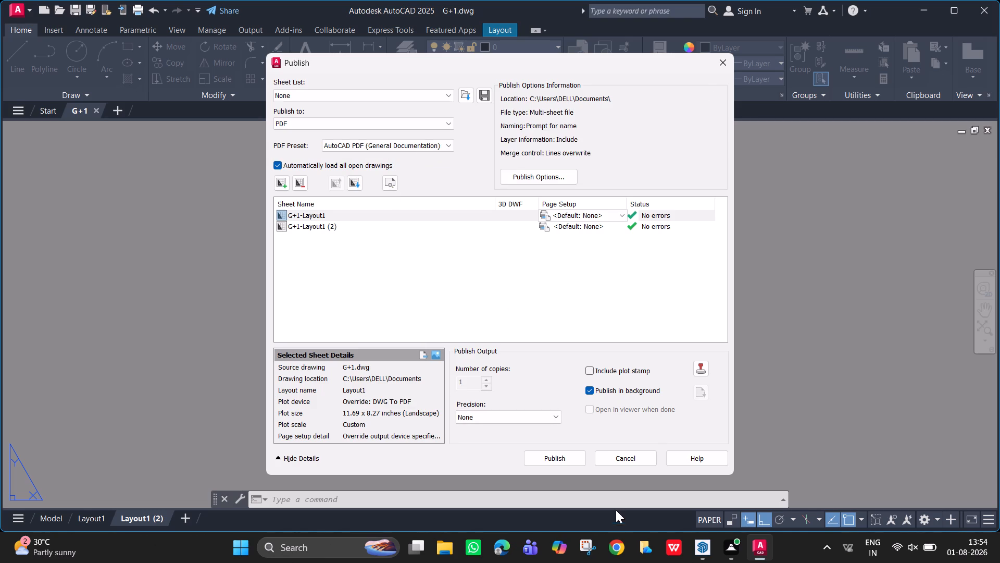
left_click(414, 148)
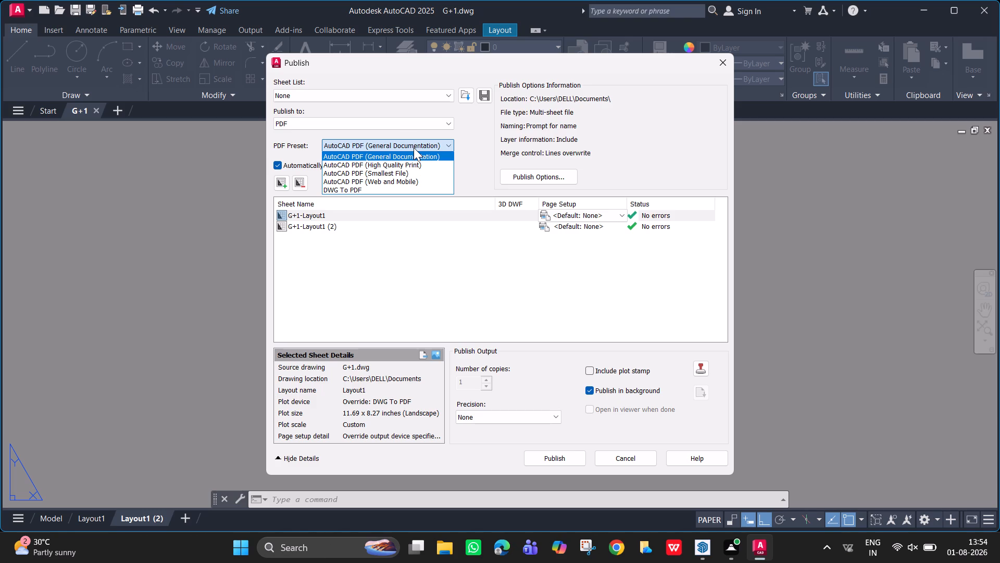
left_click(395, 193)
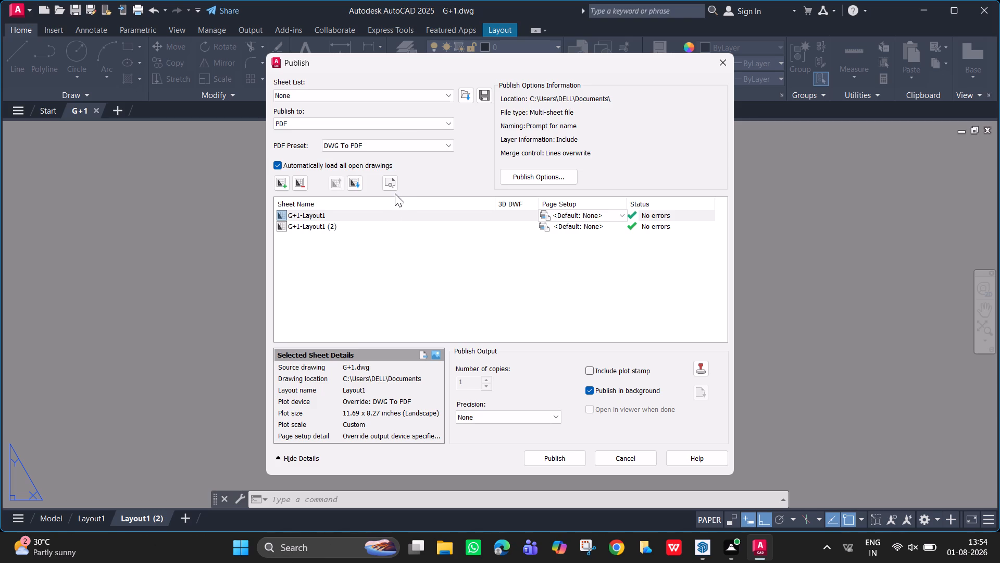
Start publishing the two layout sheets and choose the Documents folder as the save location for the PDF.
left_click(566, 453)
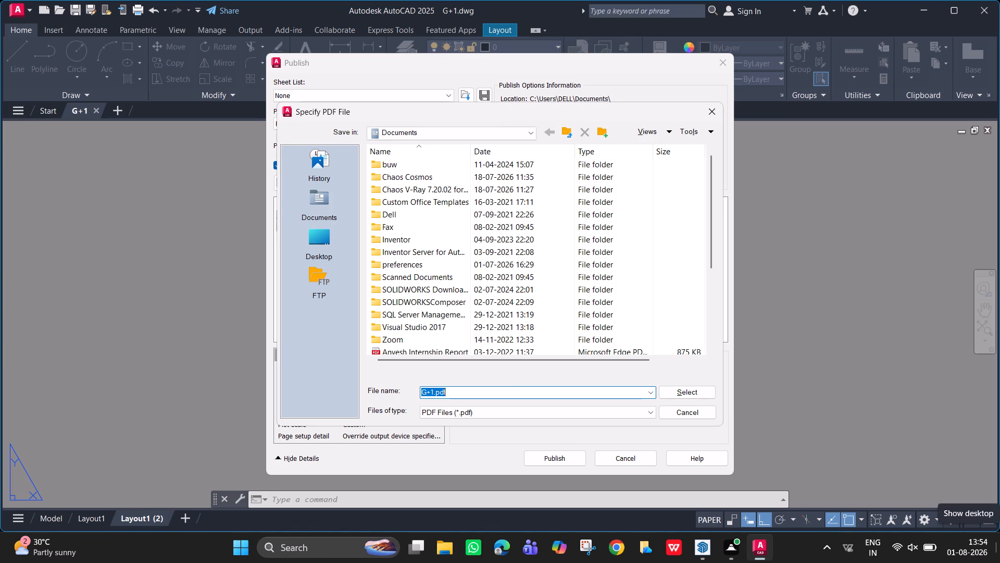
left_click(317, 204)
left_click(319, 243)
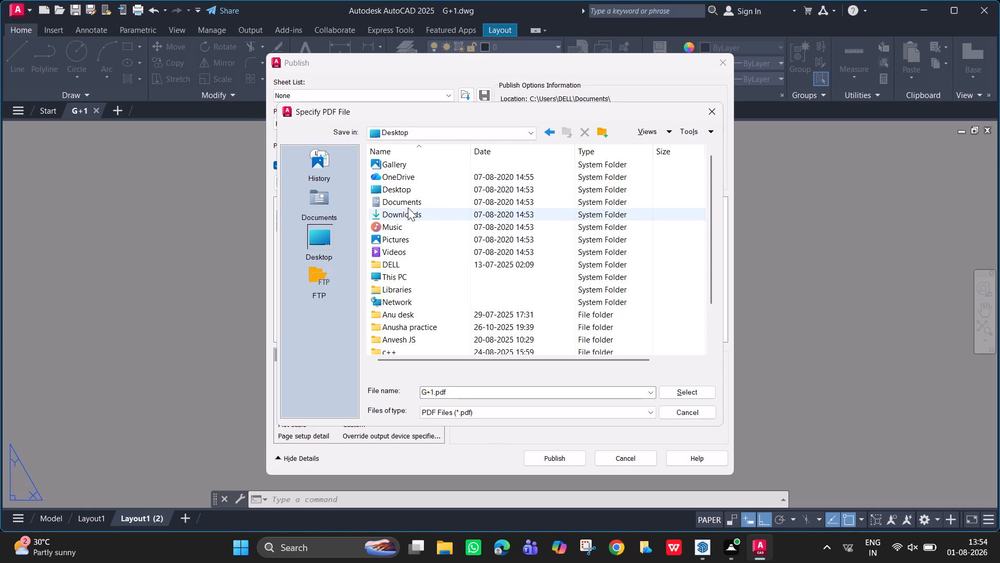
scroll(411, 196, "down", 3)
scroll(411, 197, "up", 4)
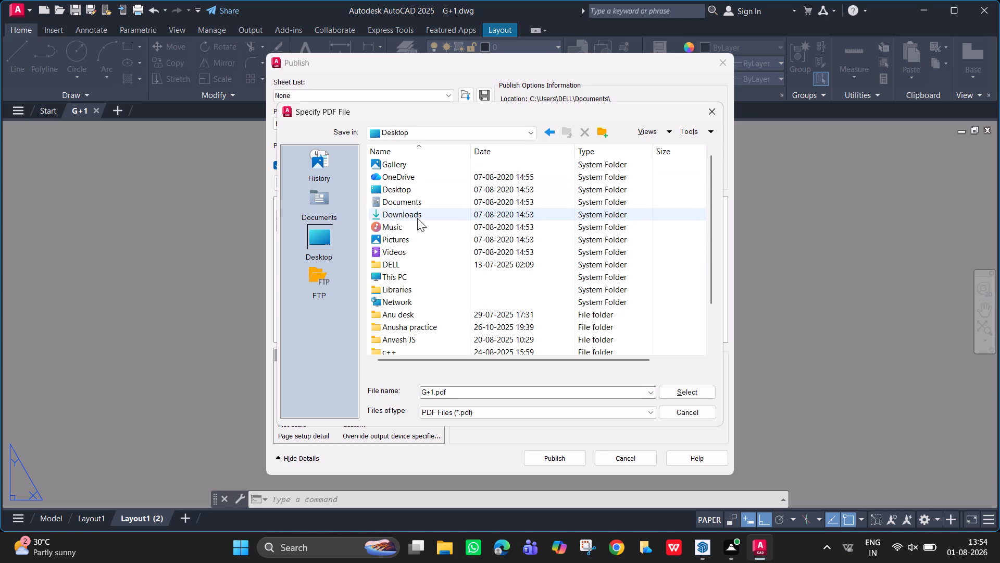
double_click(417, 218)
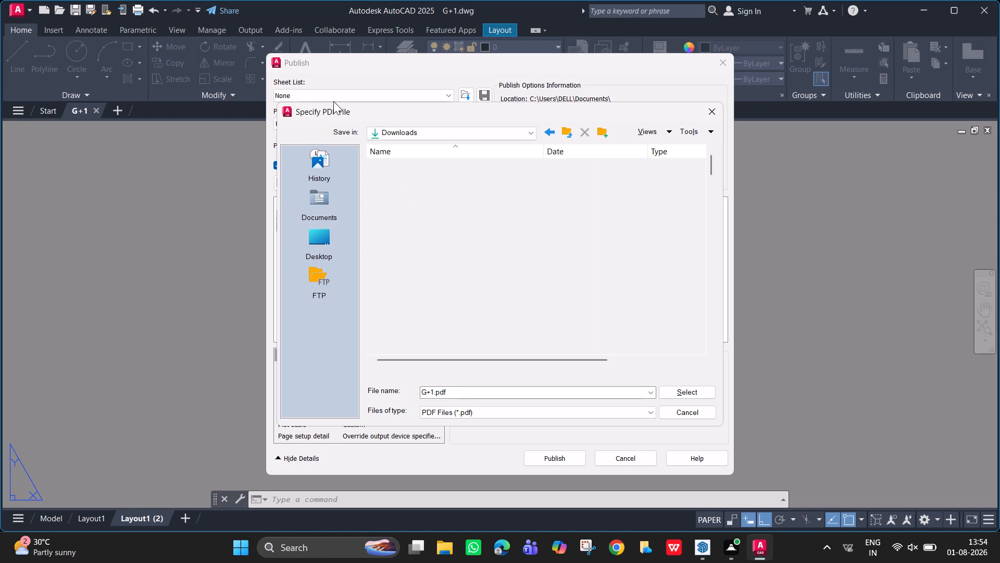
left_click(549, 138)
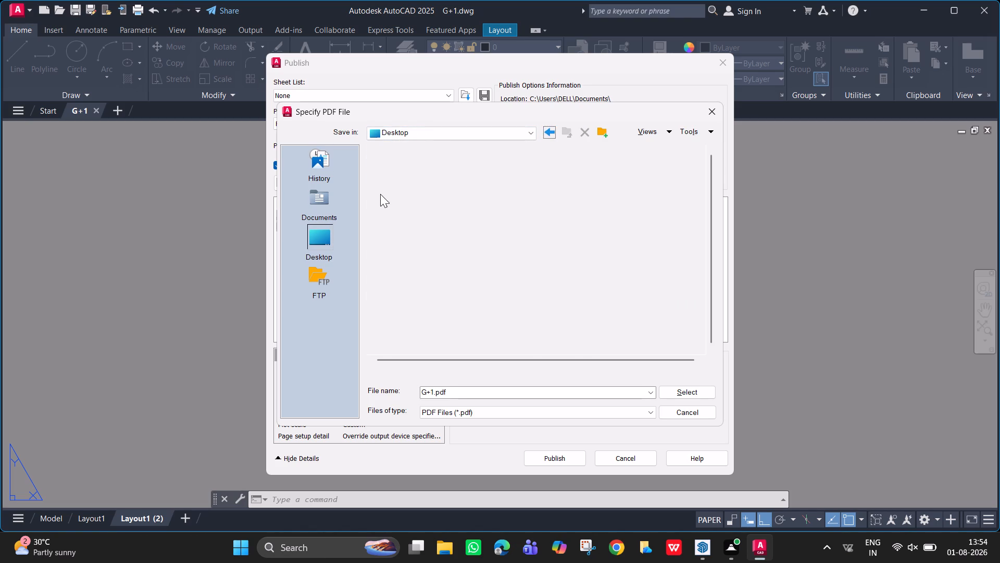
double_click(411, 204)
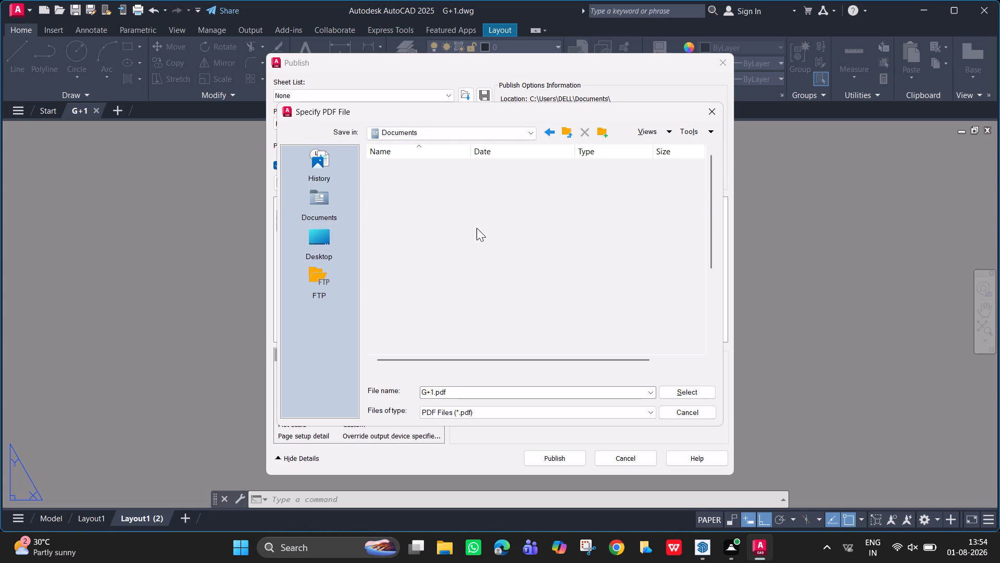
scroll(479, 212, "down", 15)
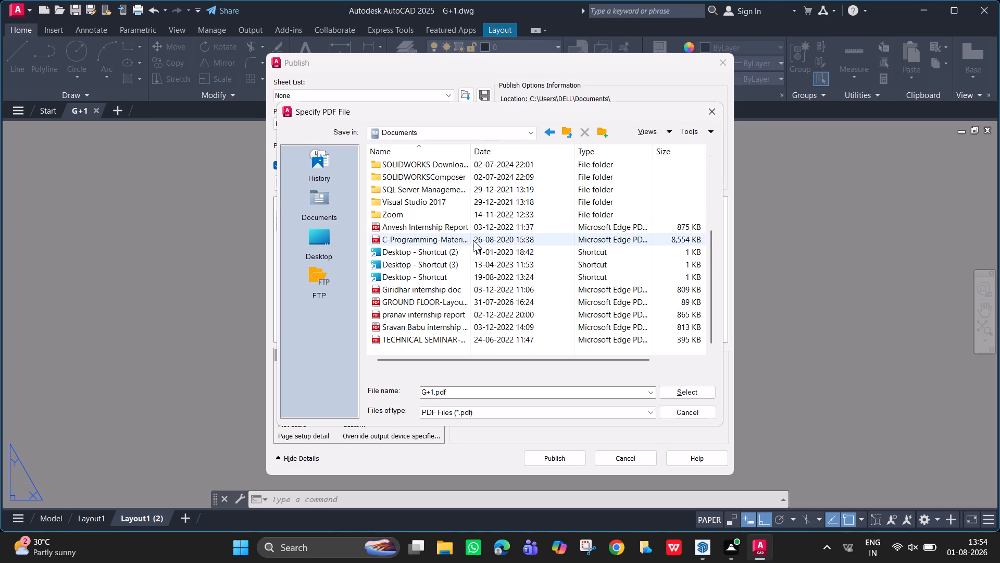
scroll(472, 246, "down", 5)
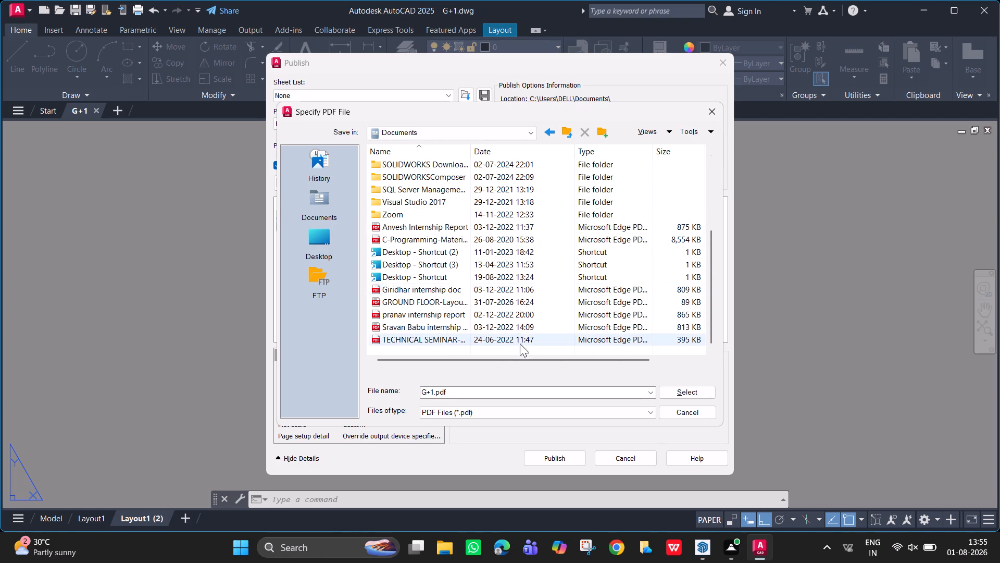
scroll(513, 290, "down", 2)
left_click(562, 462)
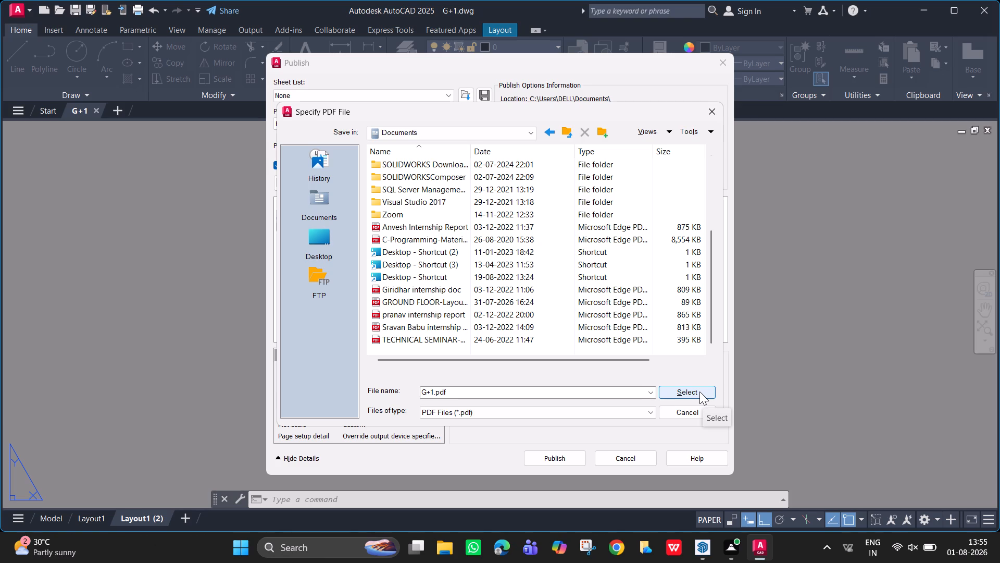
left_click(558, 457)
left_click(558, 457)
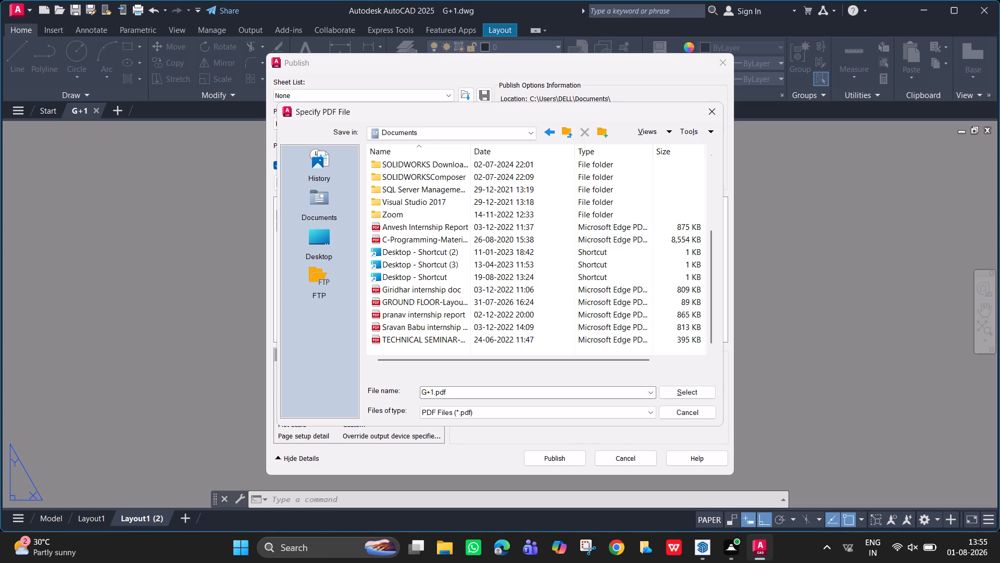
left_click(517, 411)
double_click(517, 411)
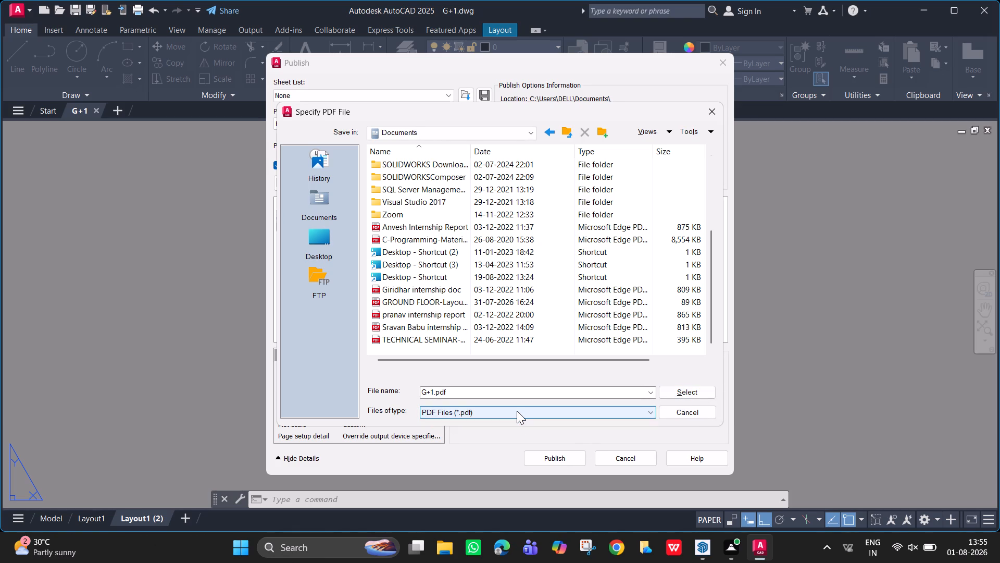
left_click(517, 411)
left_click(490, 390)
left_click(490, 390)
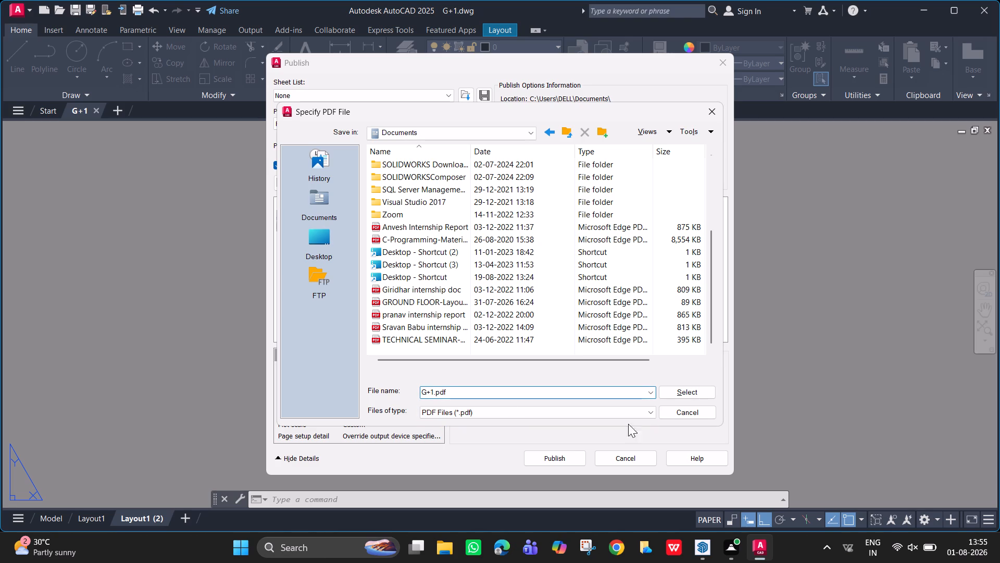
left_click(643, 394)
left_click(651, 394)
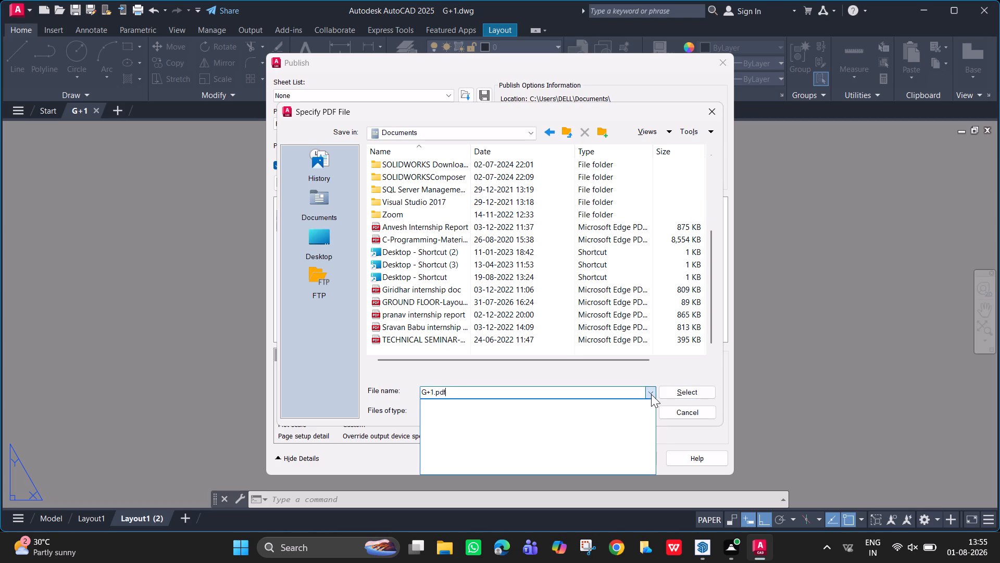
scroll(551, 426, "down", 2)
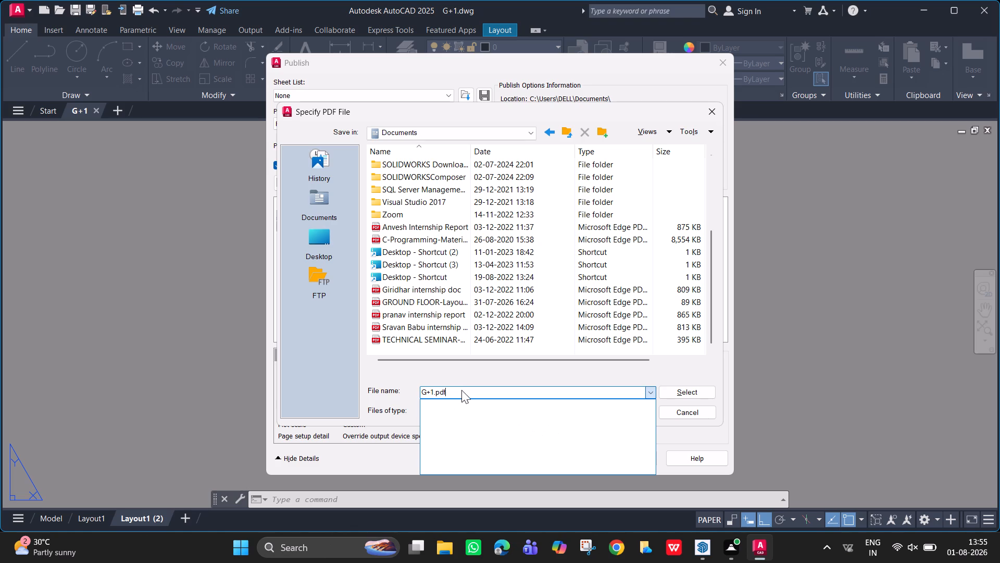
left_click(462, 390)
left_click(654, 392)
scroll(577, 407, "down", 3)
Enter G+1 as the file name of the multi-sheet PDF.
left_click(473, 391)
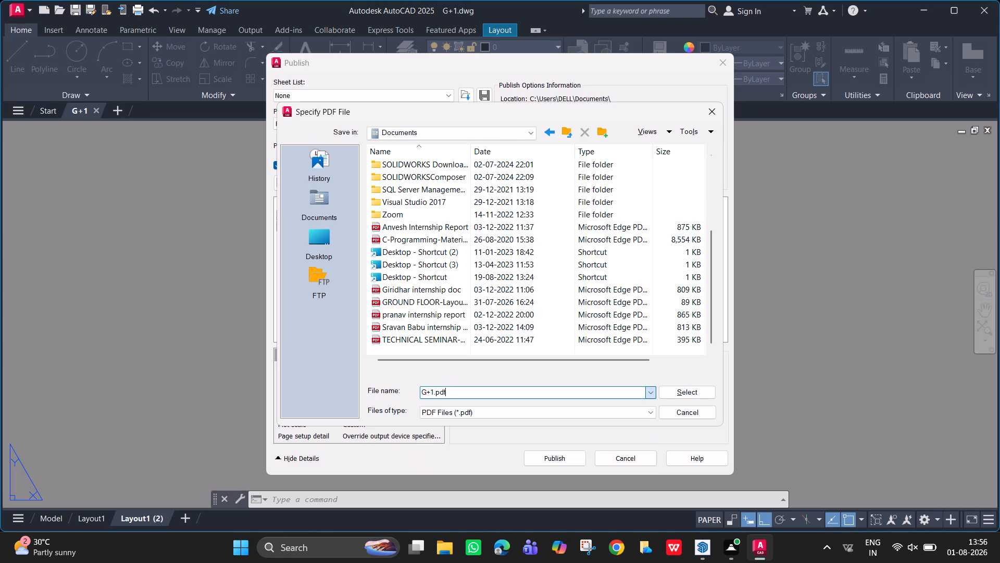
key("BackSpace")
key("BackSpace")
key("BackSpace")
key("BackSpace")
key("BackSpace")
key("BackSpace")
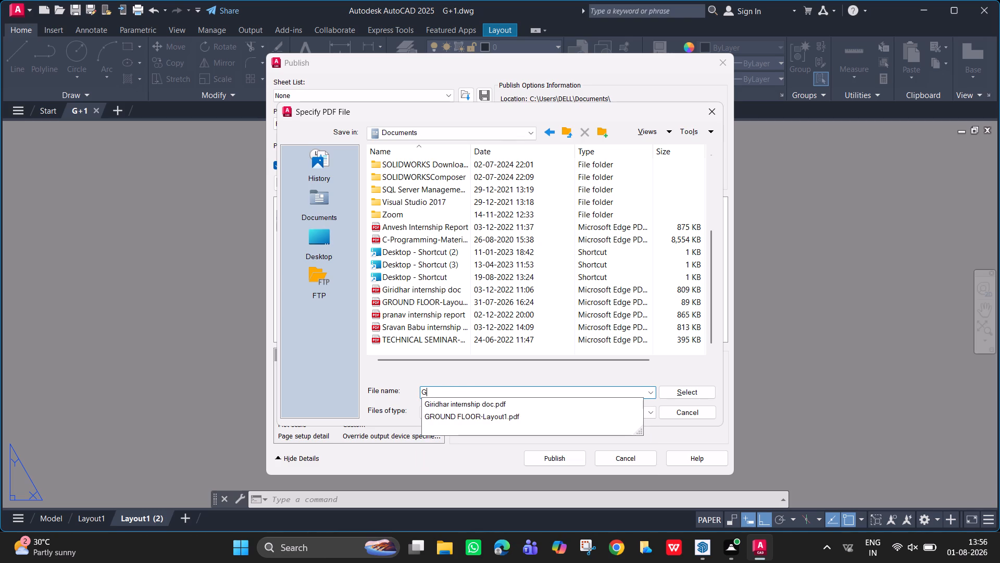
key("shift+plus")
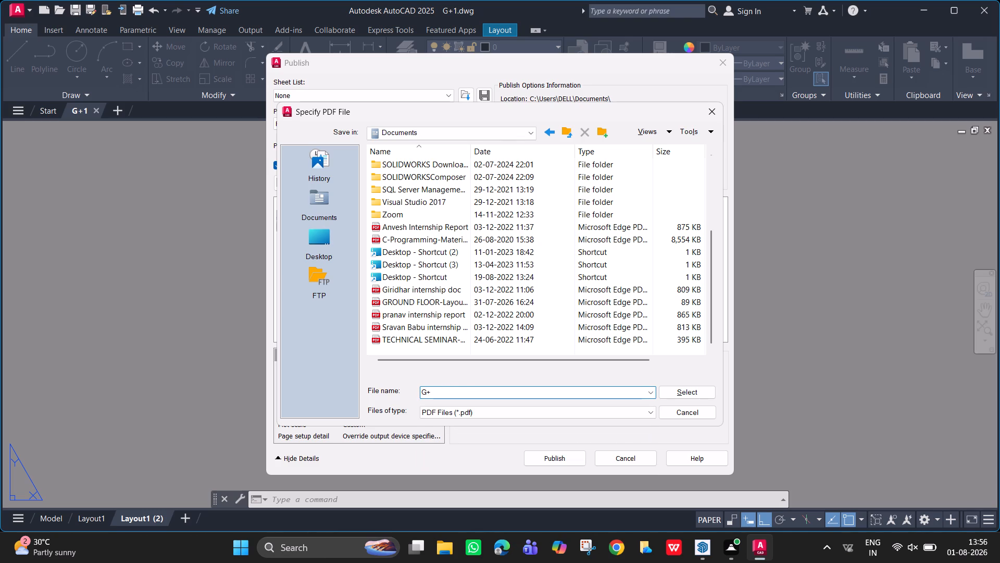
key("1")
key("BackSpace")
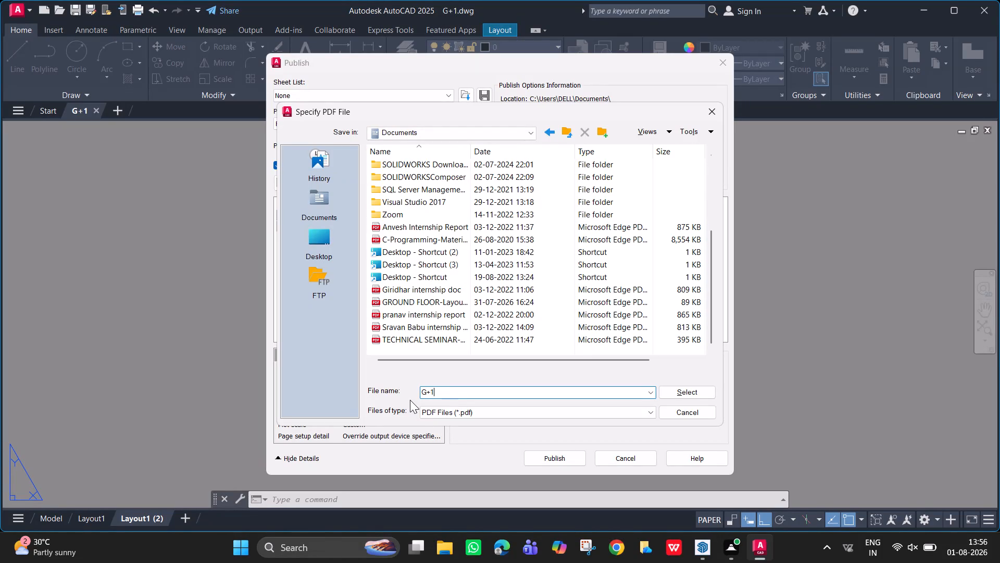
left_click(558, 460)
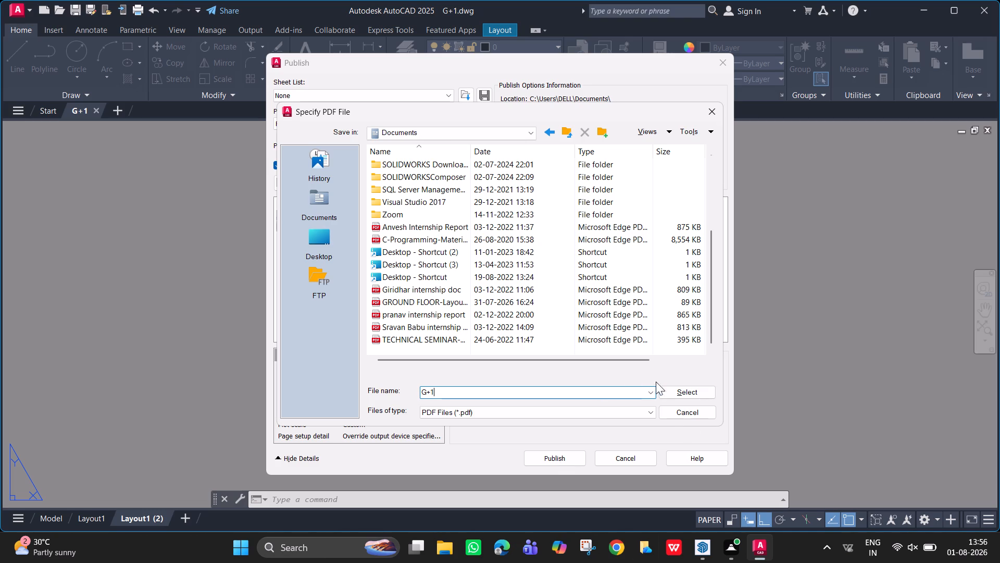
left_click(568, 462)
Change the PDF's save location to the Desktop and accept the file G+1.
scroll(485, 189, "down", 2)
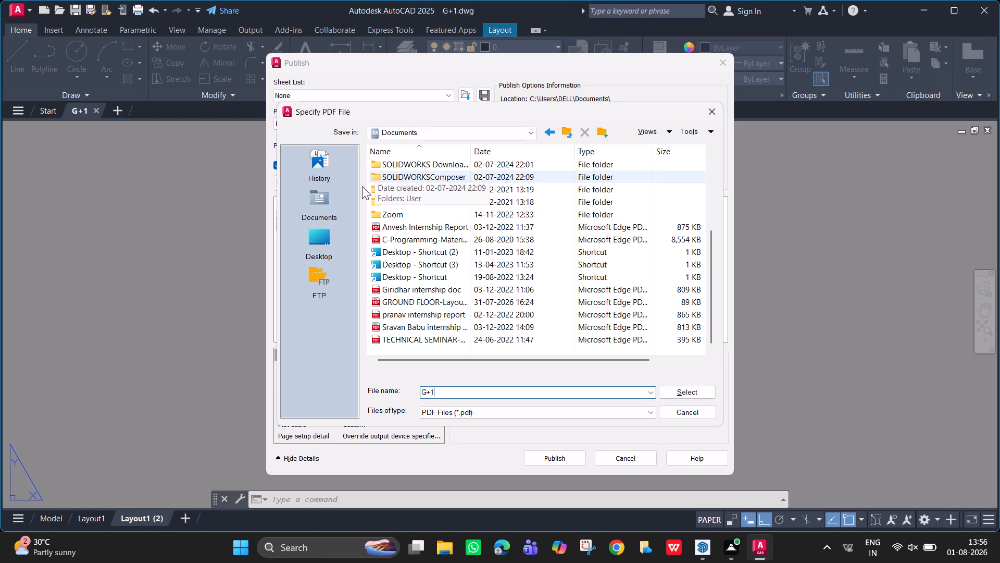
left_click(327, 228)
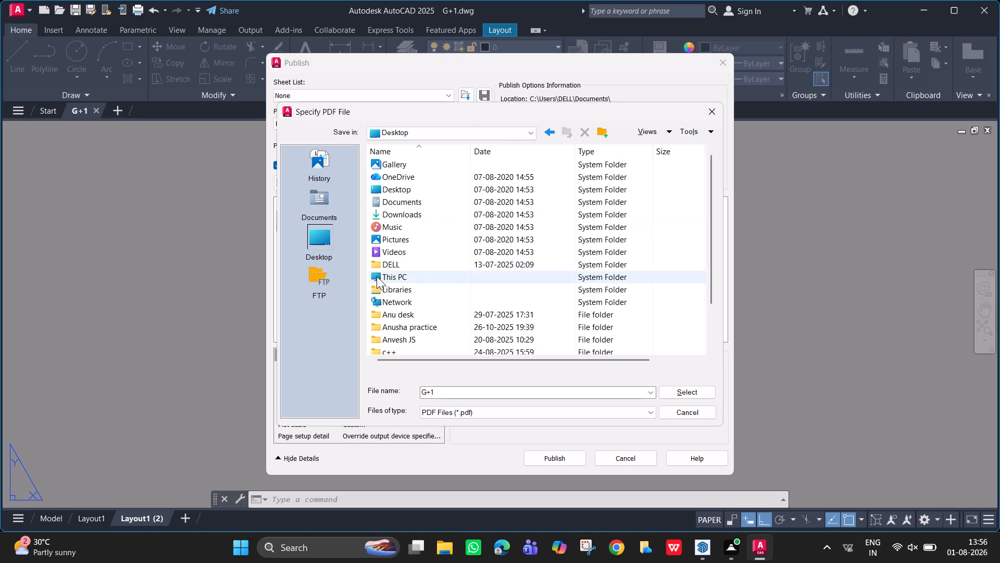
scroll(461, 205, "down", 3)
scroll(462, 258, "down", 3)
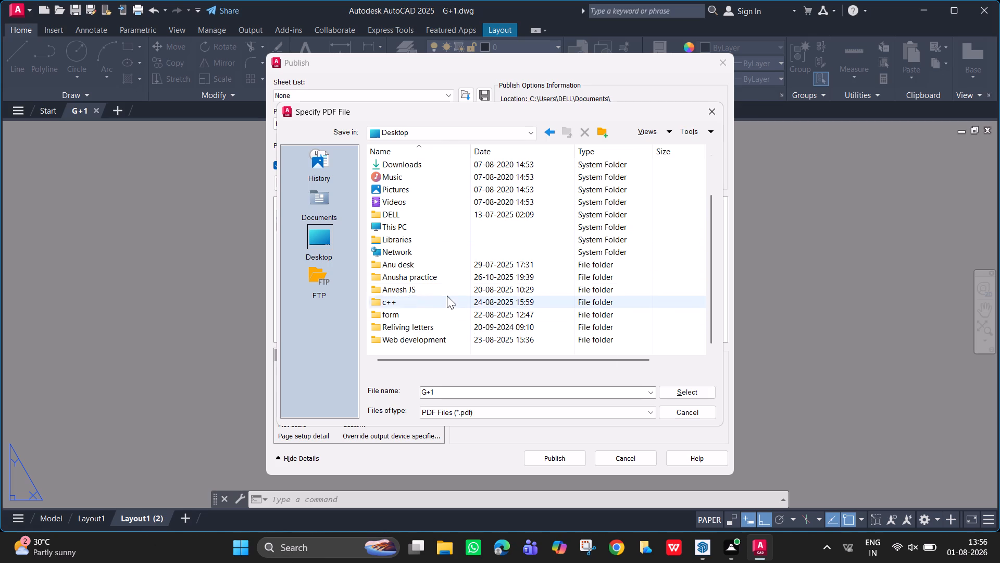
left_click(553, 458)
left_click(556, 460)
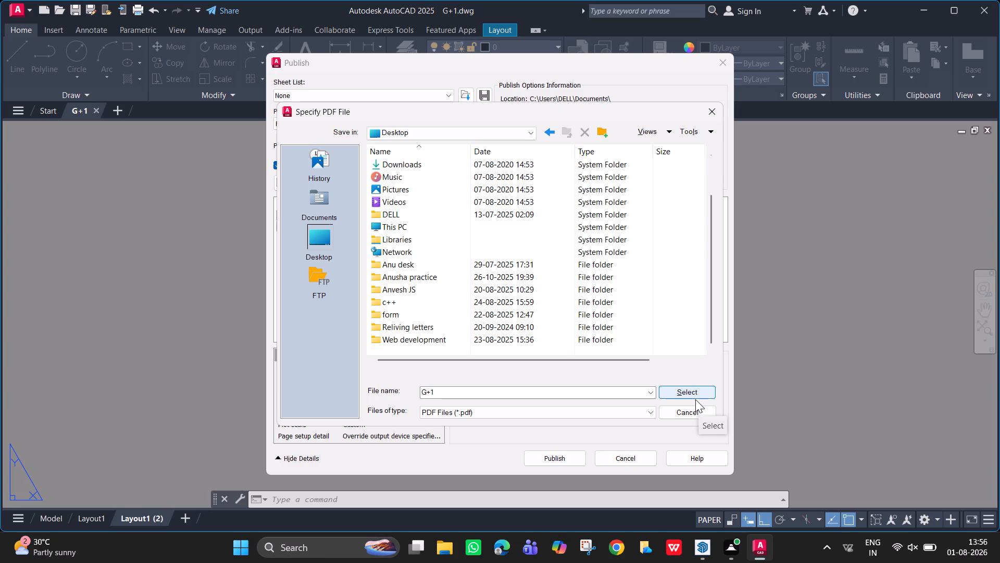
left_click(695, 399)
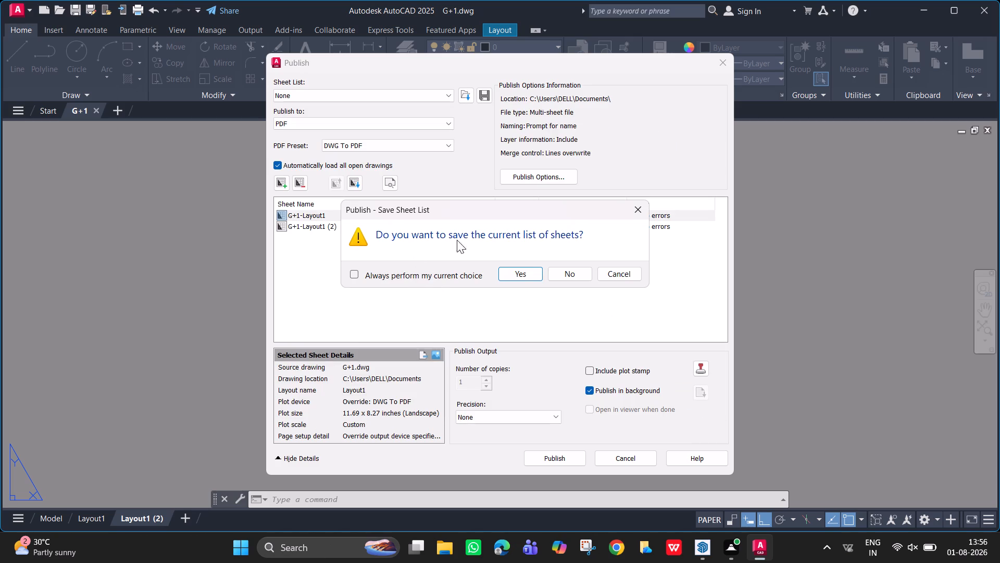
Save the current list of sheets on the Desktop as G+1.dsd.
left_click(533, 271)
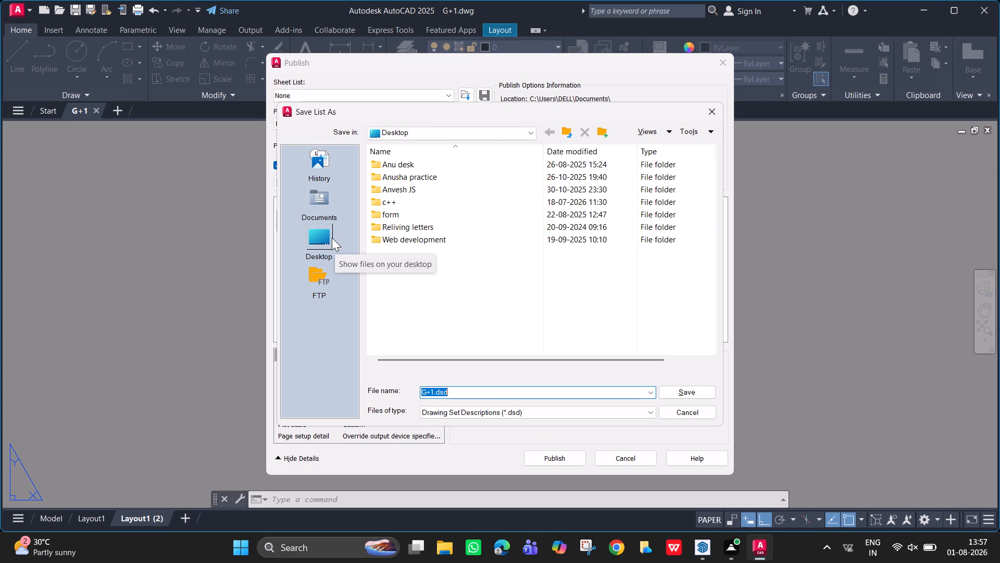
left_click(547, 461)
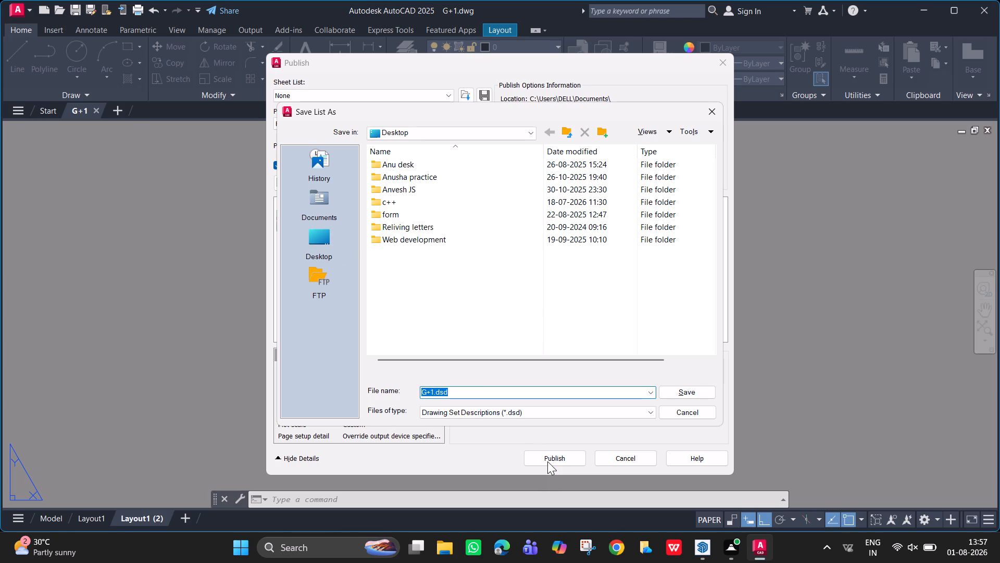
left_click(547, 461)
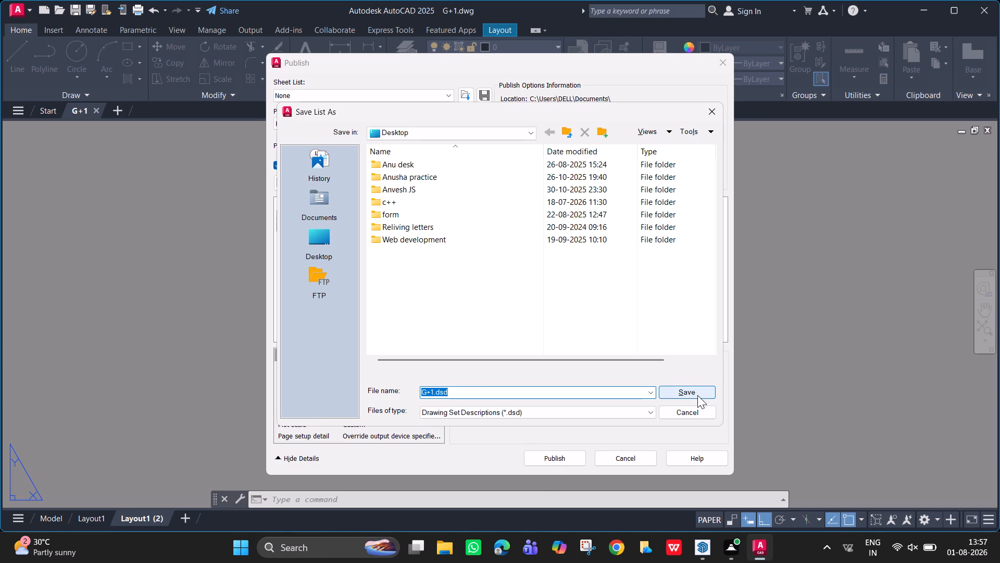
left_click(697, 395)
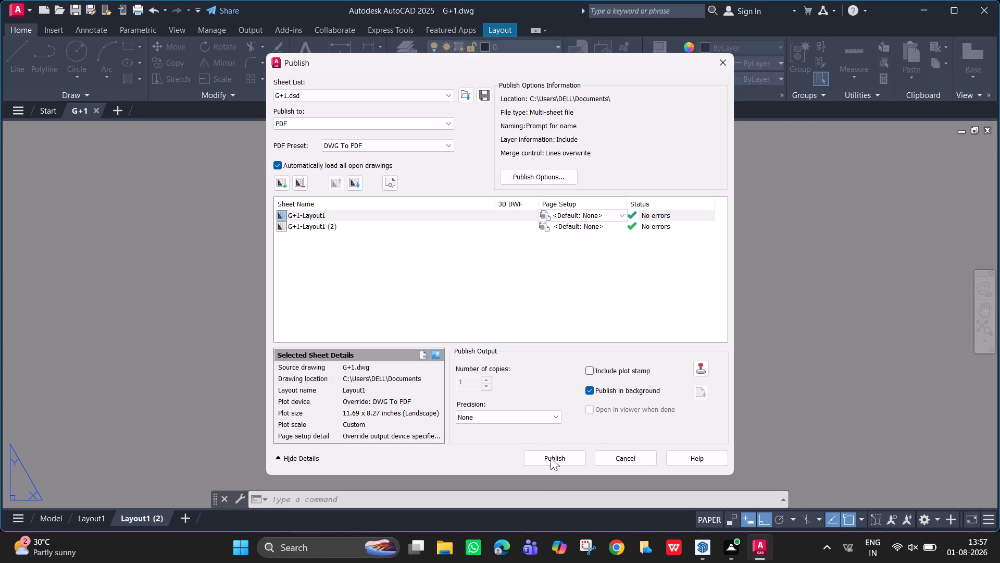
Publish the G+1-Layout1 and G+1-Layout1 (2) sheets to PDF using the G+1.dsd sheet list.
left_click(546, 457)
double_click(547, 458)
double_click(555, 461)
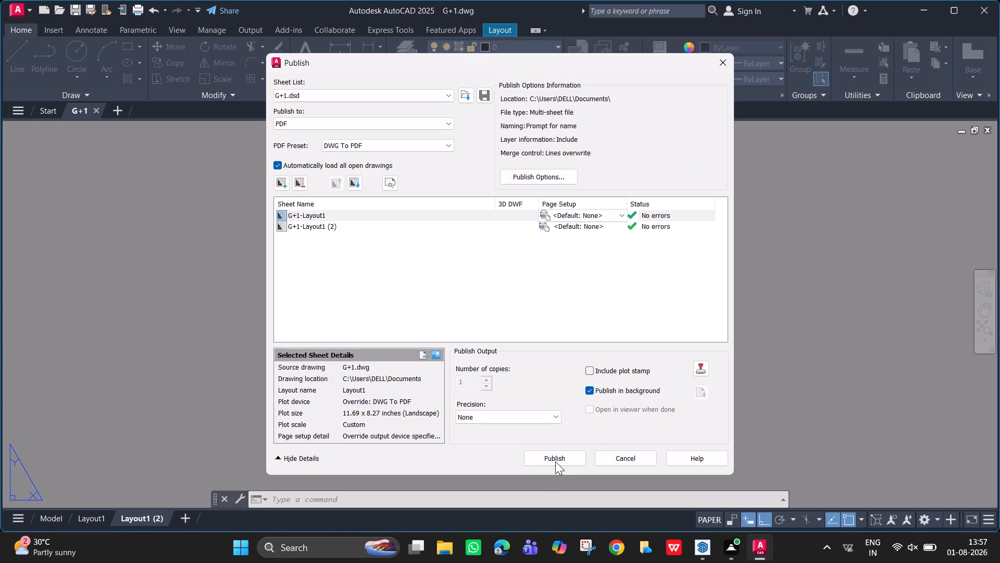
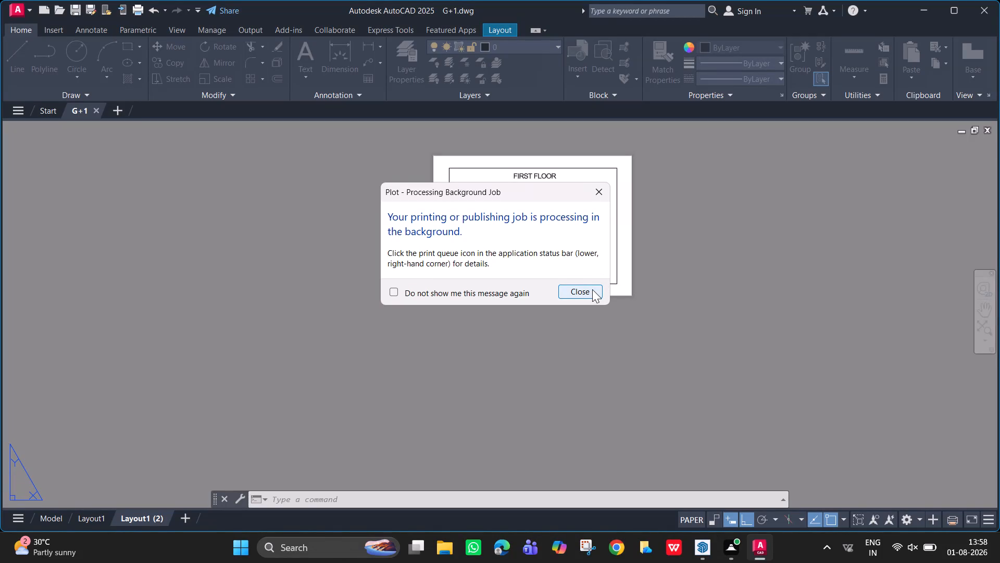
Dismiss the background publishing message and the publish job notification.
left_click(604, 187)
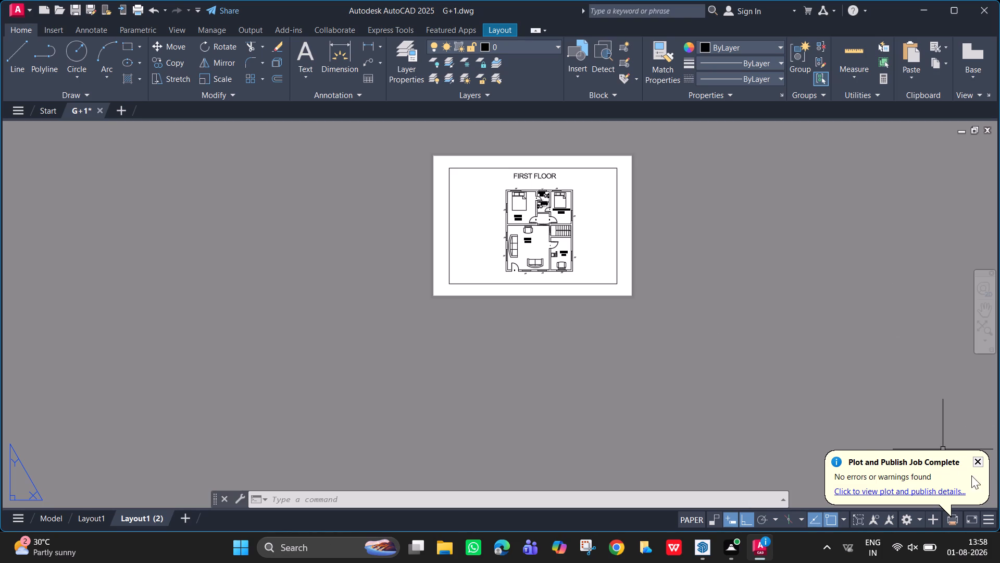
left_click(981, 457)
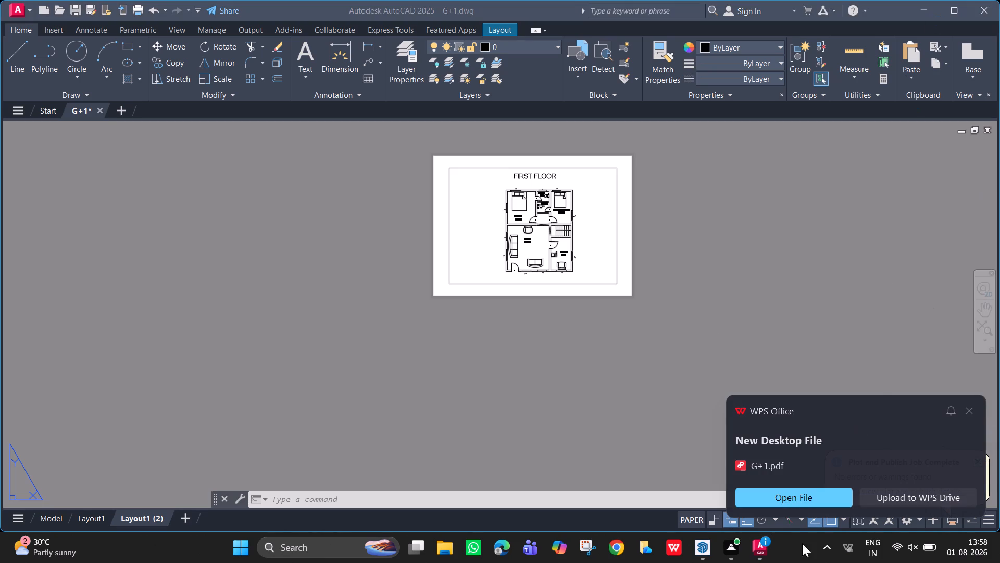
Open the published G+1.pdf in WPS Office, examine its ground floor and first floor pages, and close the viewer.
left_click(806, 487)
left_click(809, 491)
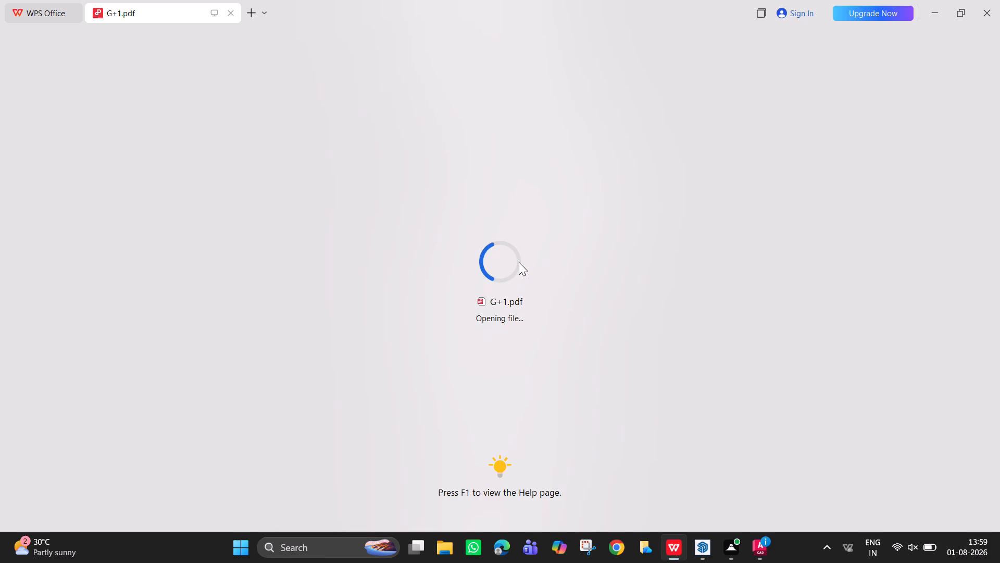
left_click_drag(119, 302, 384, 198)
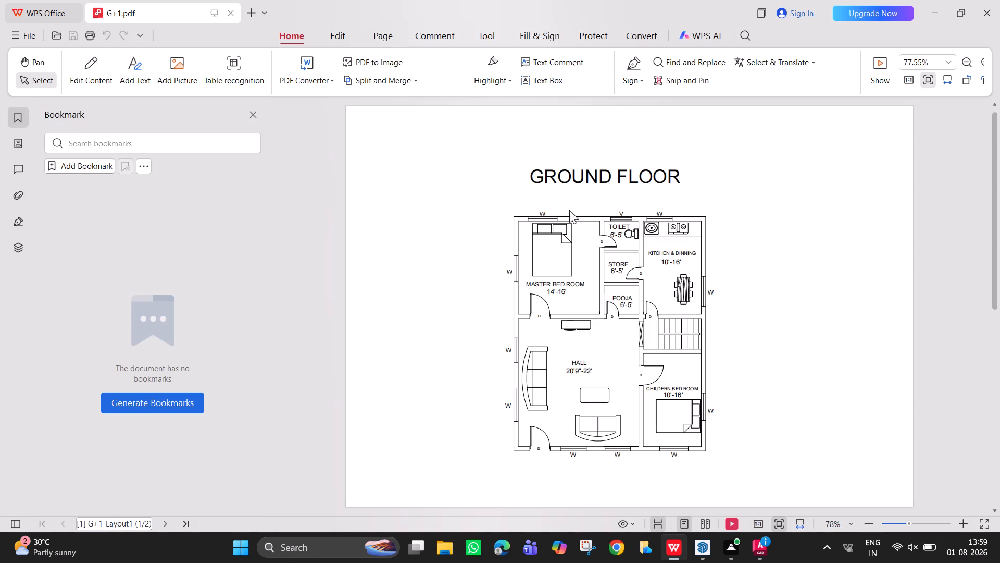
scroll(687, 237, "down", 2)
scroll(806, 179, "down", 3)
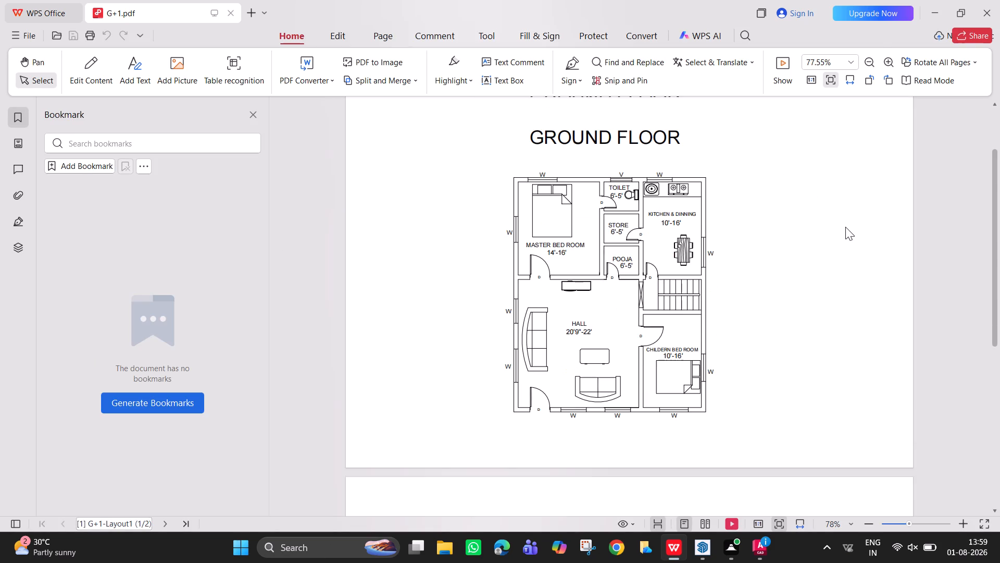
scroll(845, 227, "down", 8)
scroll(841, 234, "up", 10)
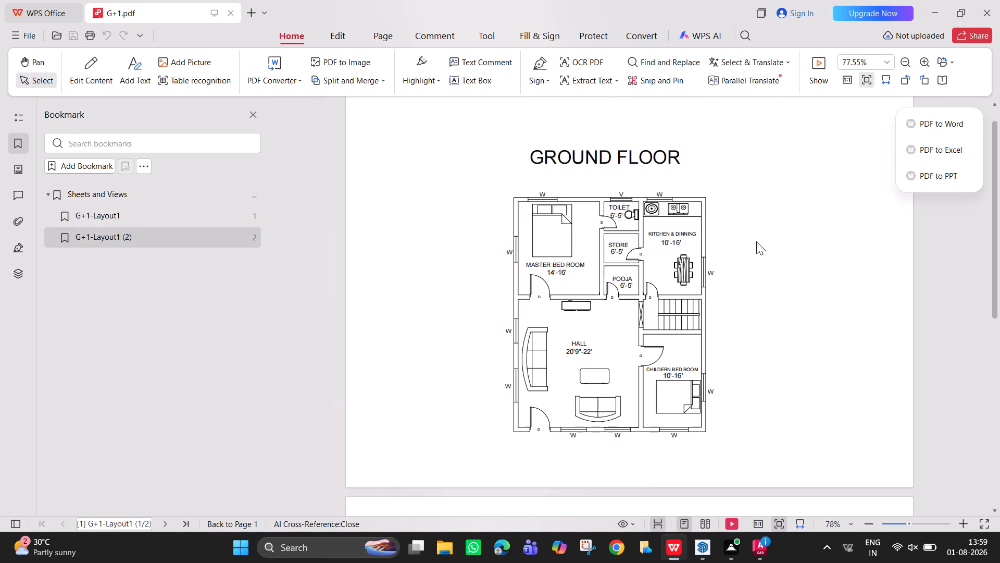
scroll(756, 241, "down", 4)
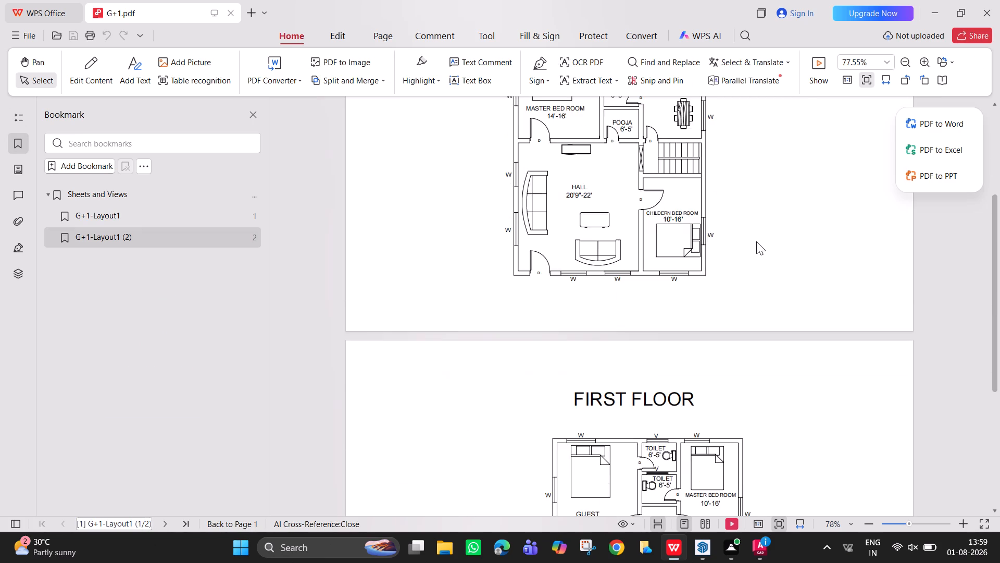
scroll(756, 241, "down", 10)
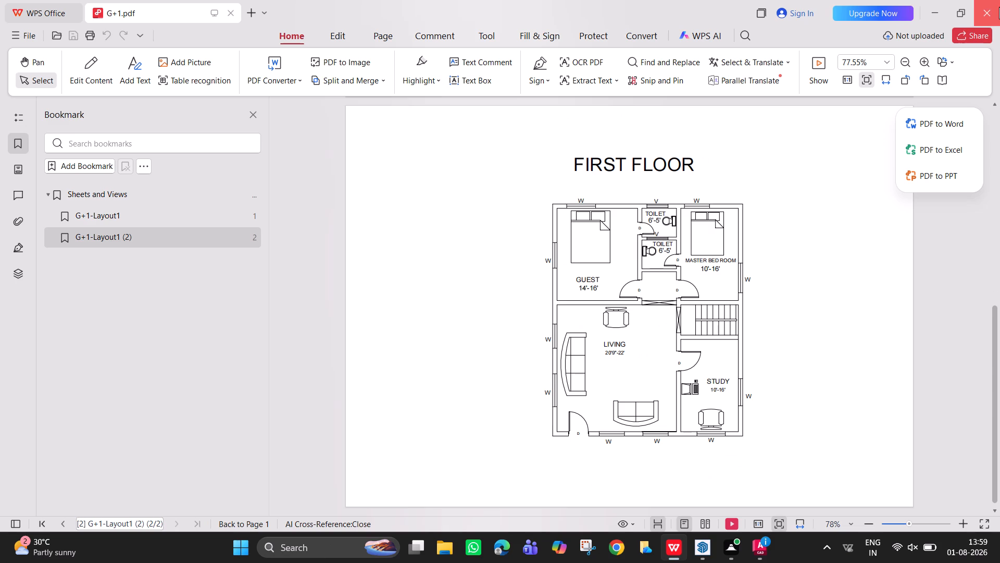
left_click(996, 7)
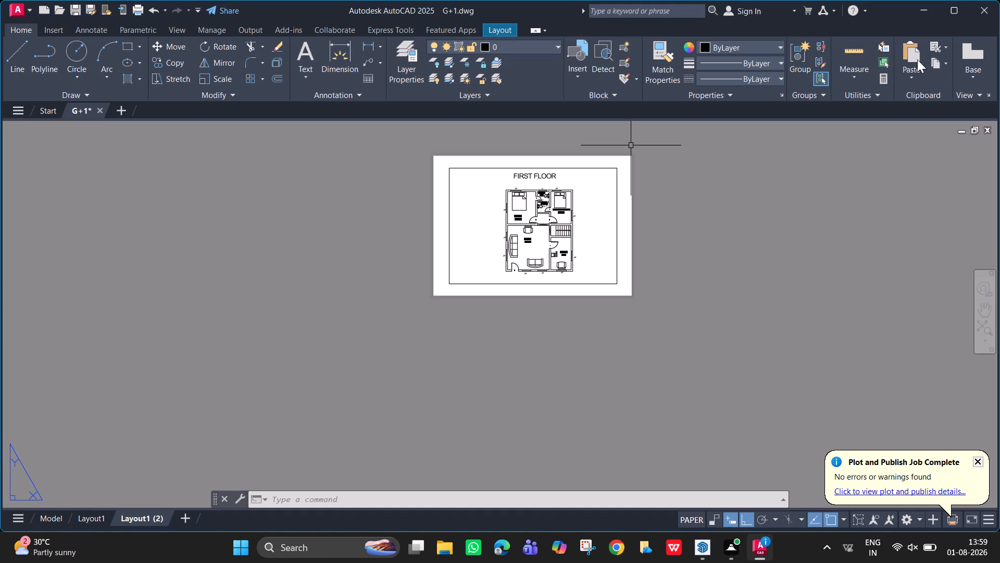
Minimize the G+1 drawing's application window to get back to the desktop.
left_click(921, 14)
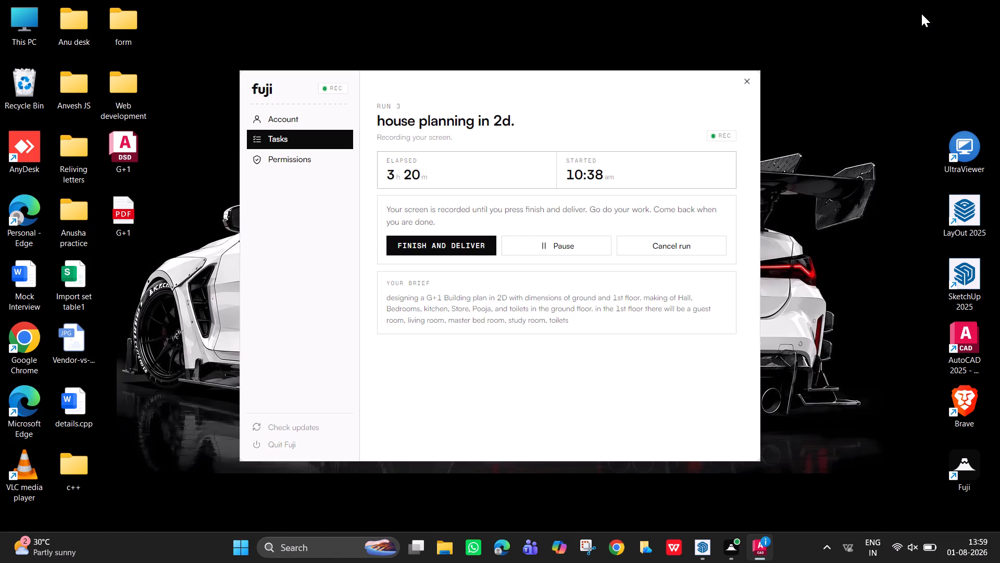
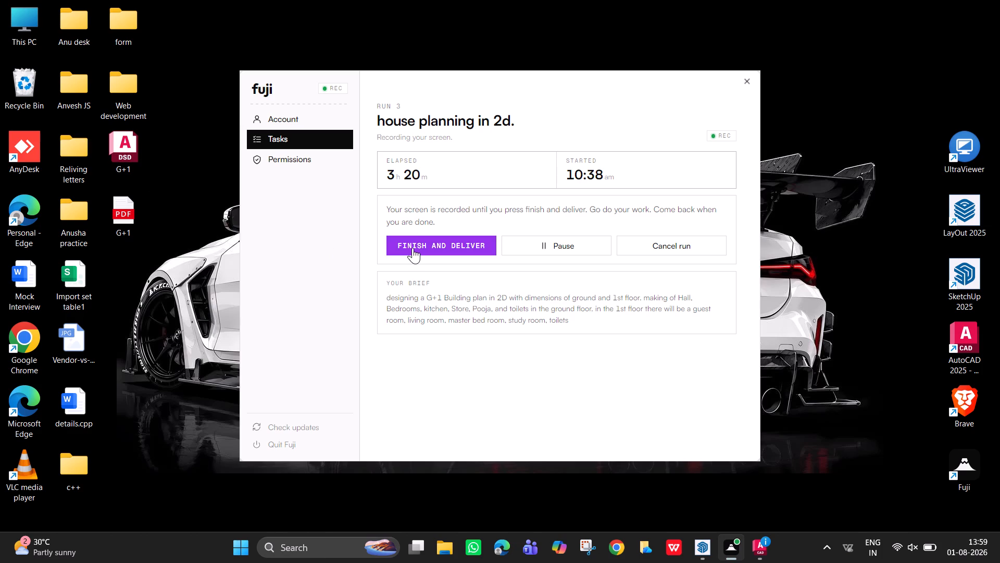
Finish the screen recording of the "house planning in 2d." run in Fuji and deliver it.
left_click(451, 246)
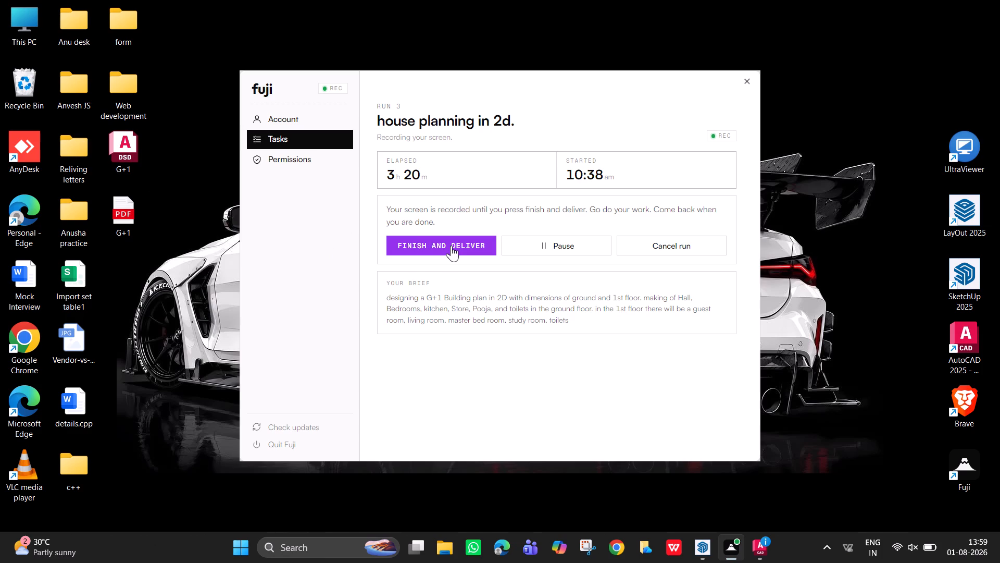